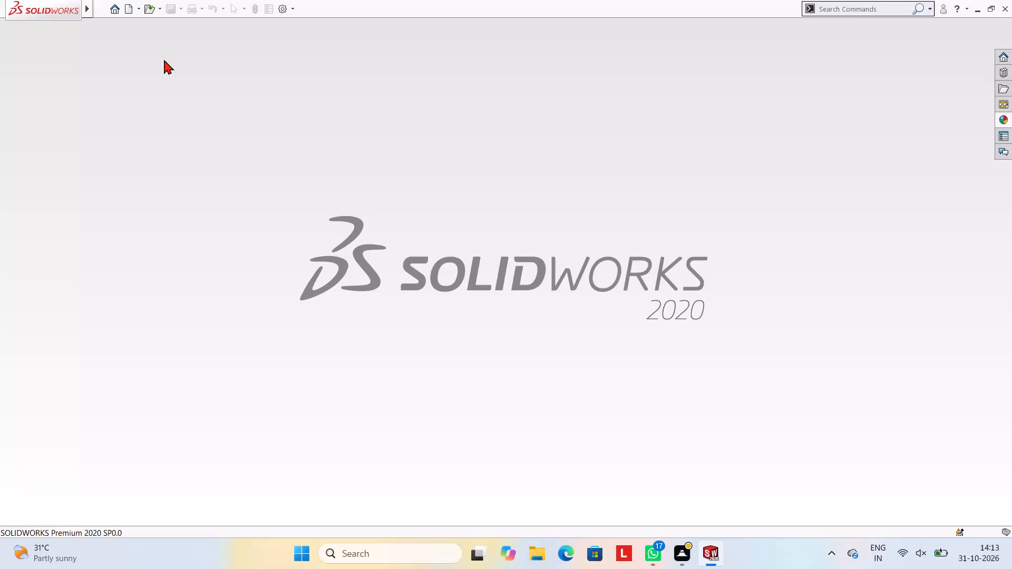
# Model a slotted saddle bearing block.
# Create a new part document.
pyautogui.click(126, 13)
pyautogui.click(434, 410)
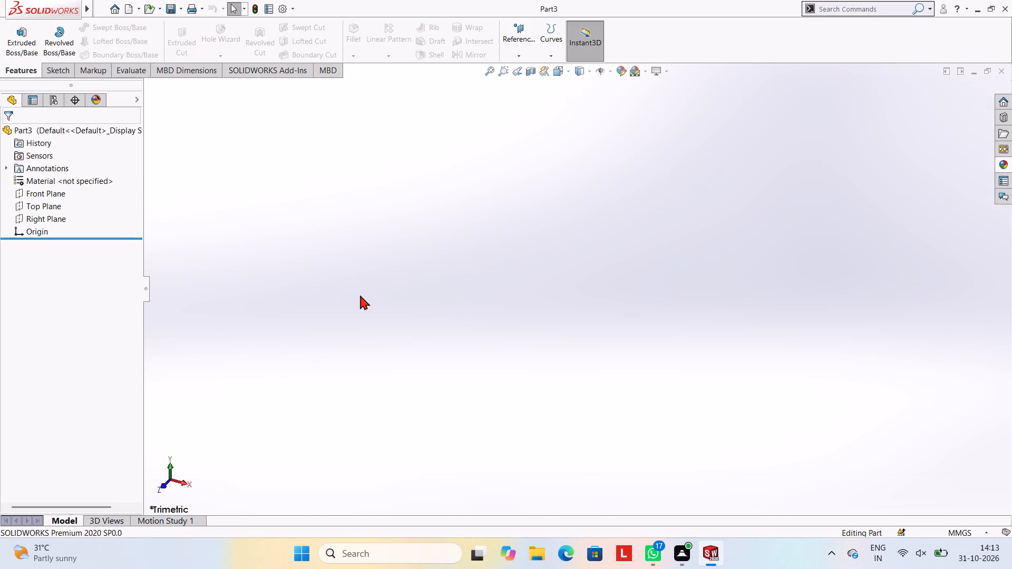
# Open a new sketch on the Front Plane.
pyautogui.click(48, 66)
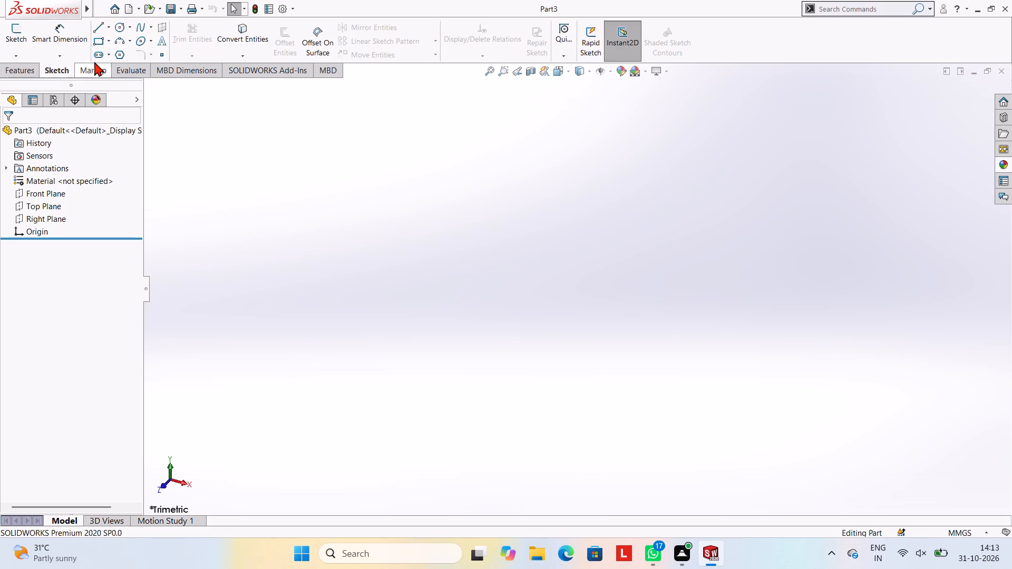
pyautogui.click(49, 192)
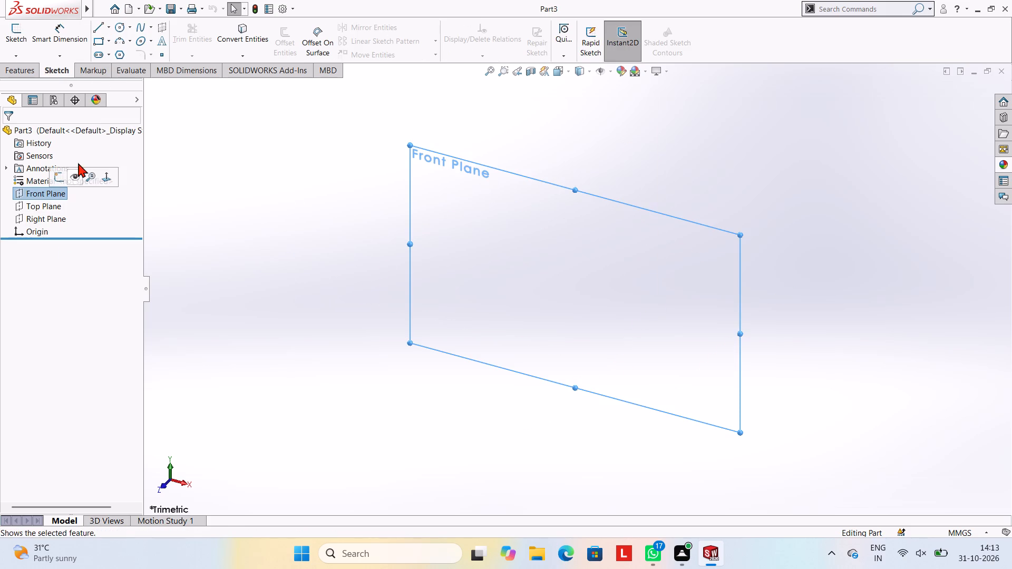
pyautogui.click(58, 178)
pyautogui.click(480, 270)
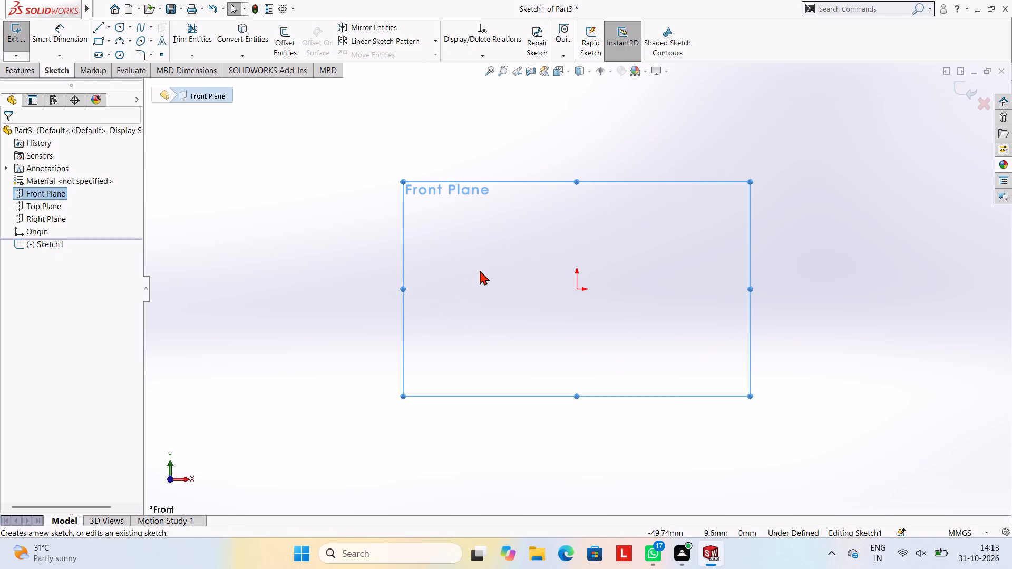
# Sketch a 53 mm horizontal line from the origin in the positive X direction.
pyautogui.click(97, 30)
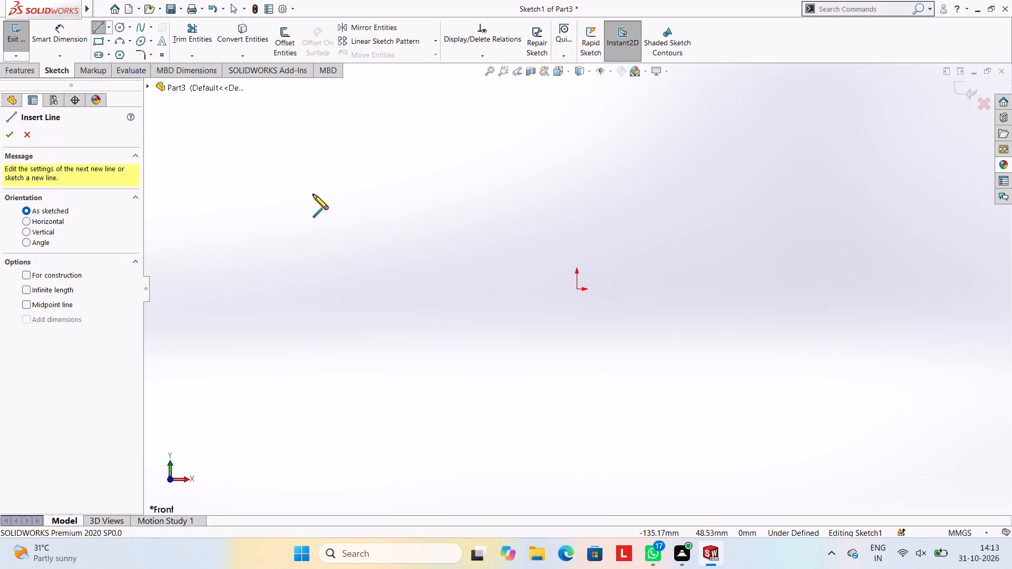
pyautogui.click(576, 290)
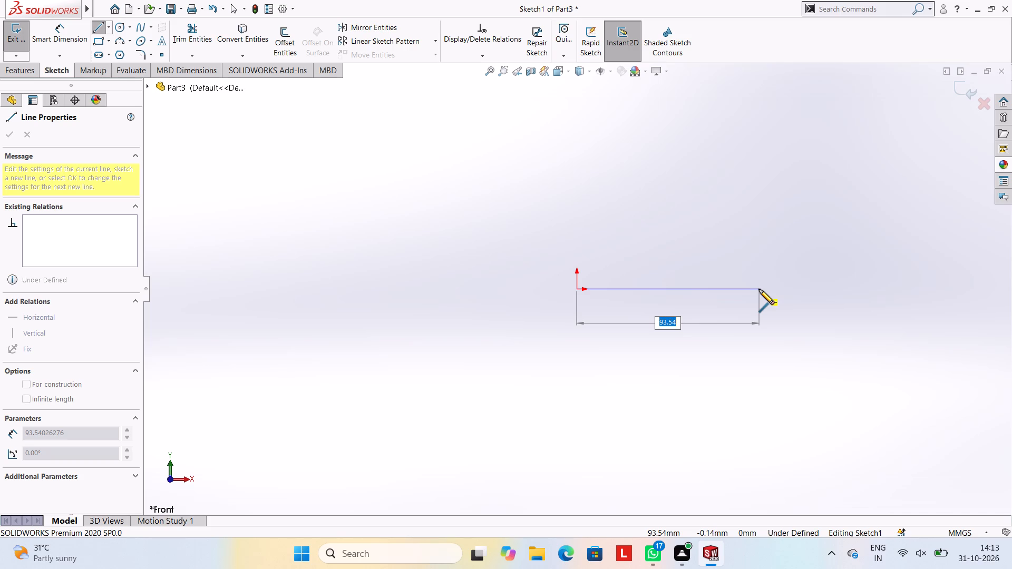
pyautogui.write('53')
pyautogui.press('Return')
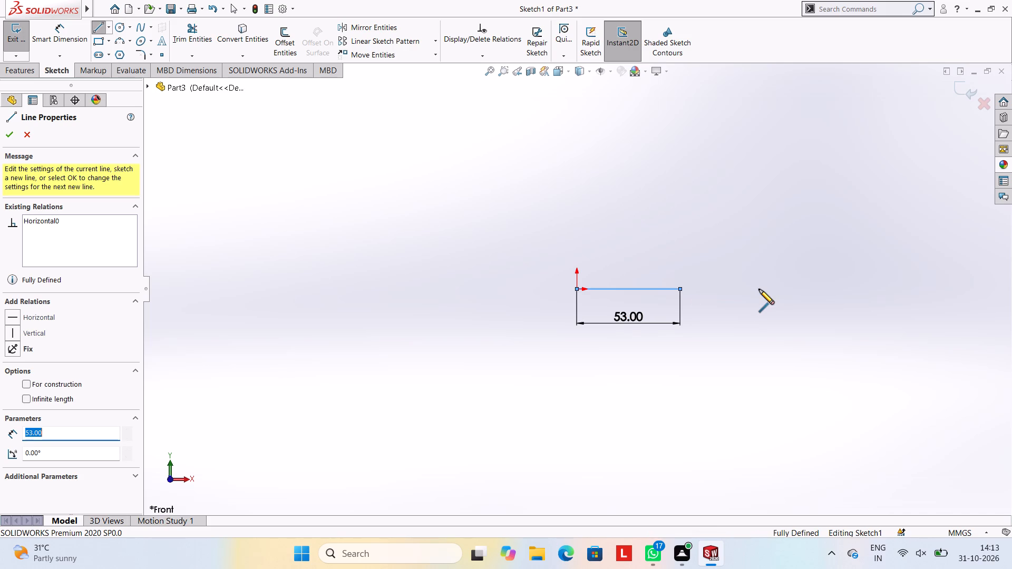
pyautogui.press('Escape')
pyautogui.press('Escape')
pyautogui.press('Escape')
pyautogui.press('Escape')
pyautogui.press('Escape')
pyautogui.press('Escape')
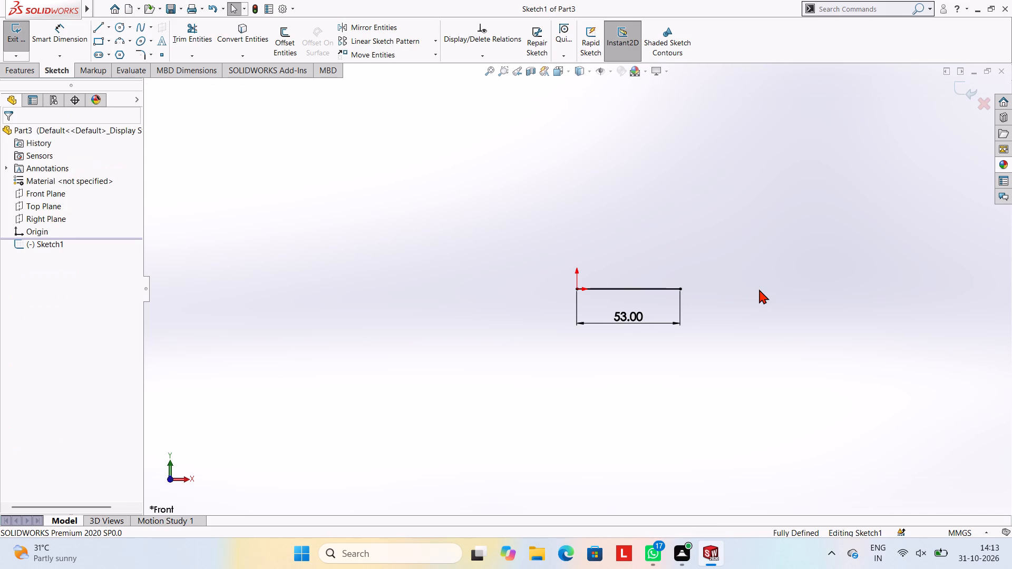
# Sketch a 12 mm vertical line upward from the far end of the 53 mm base line.
pyautogui.click(102, 30)
pyautogui.click(680, 288)
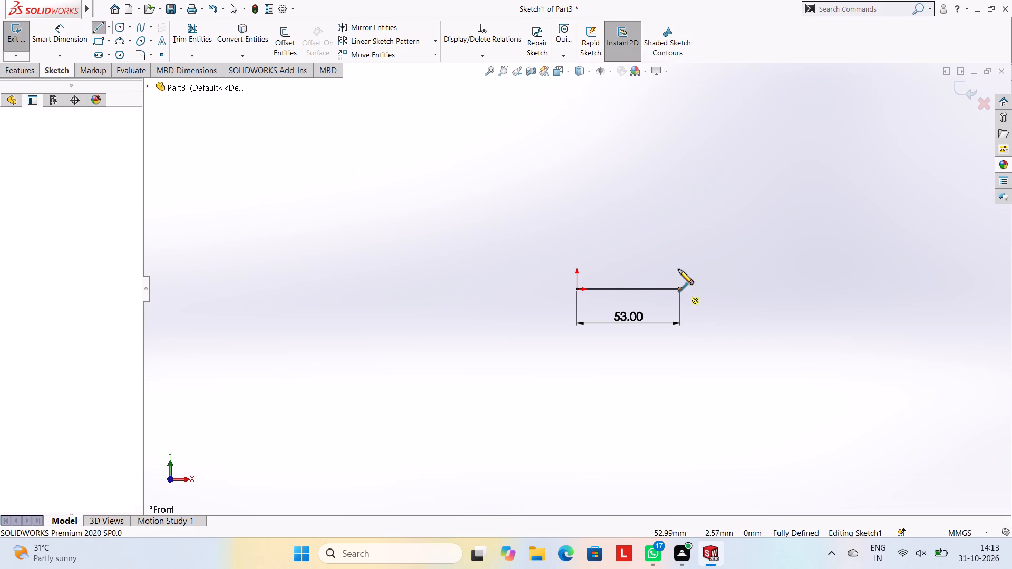
pyautogui.write('12')
pyautogui.press('Return')
pyautogui.press('Escape')
pyautogui.press('Escape')
pyautogui.press('Escape')
pyautogui.press('Escape')
pyautogui.press('Escape')
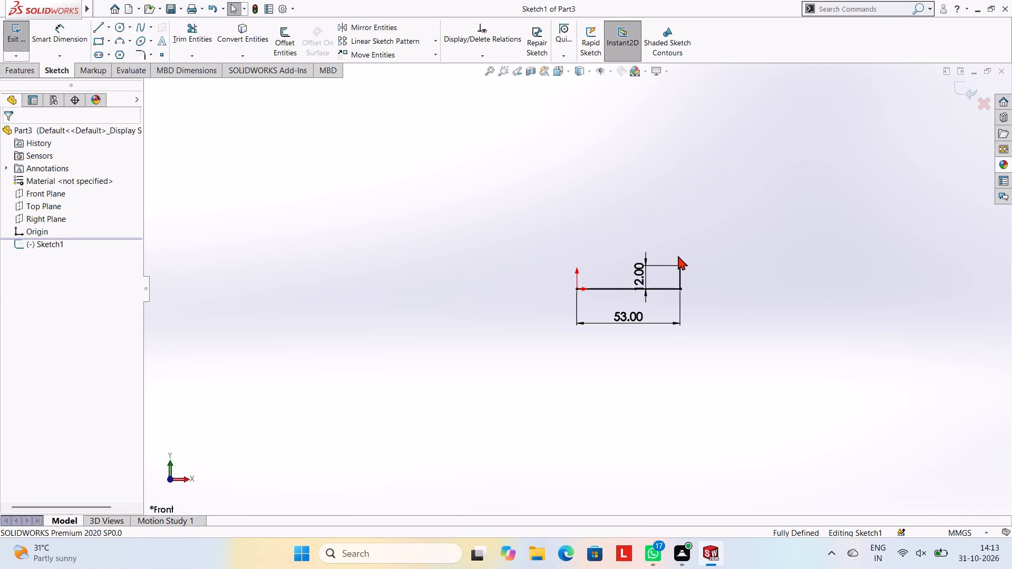
pyautogui.press('Escape')
pyautogui.press('Escape')
pyautogui.press('Escape')
pyautogui.press('Escape')
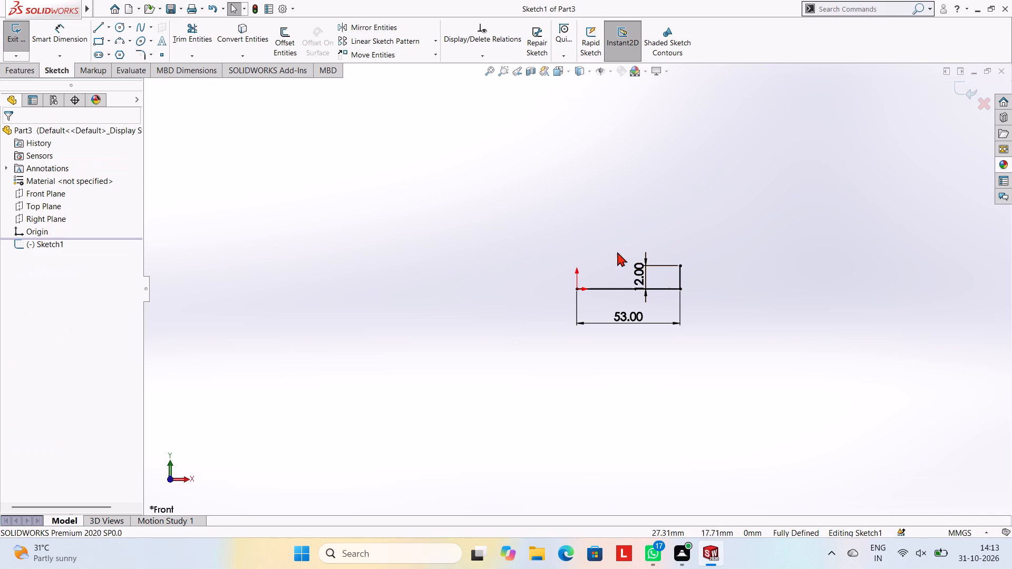
# Sketch a 12 mm vertical line upward from the origin.
pyautogui.click(102, 25)
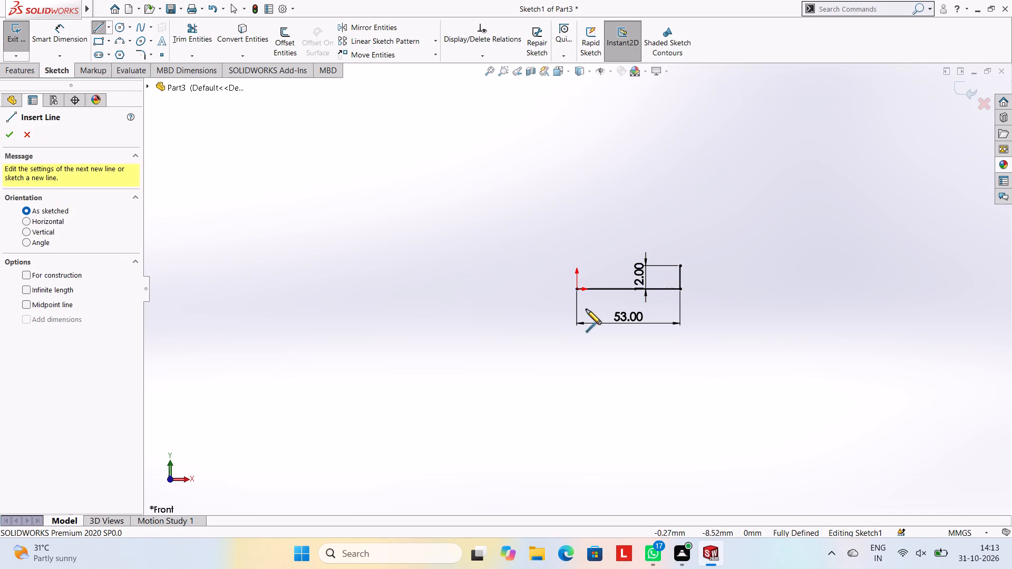
pyautogui.click(576, 290)
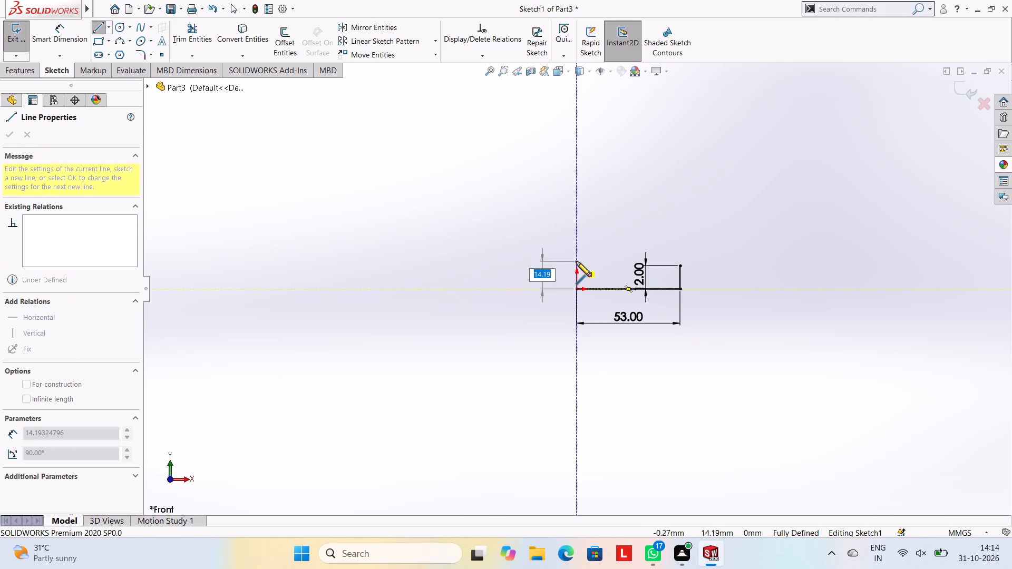
pyautogui.write('12')
pyautogui.press('Return')
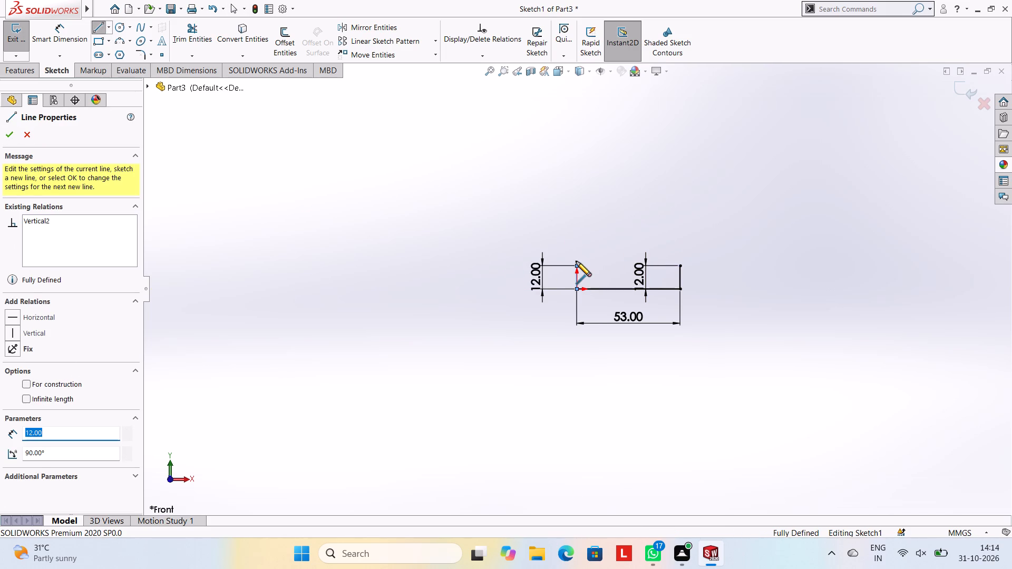
pyautogui.press('Escape')
pyautogui.press('Escape')
pyautogui.press('Escape')
pyautogui.press('Escape')
pyautogui.press('Escape')
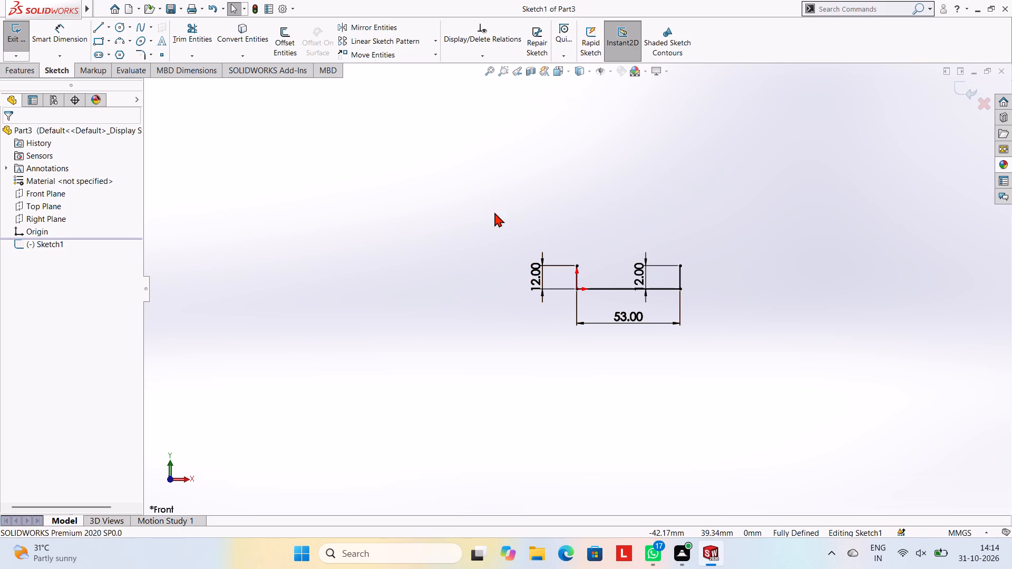
# Sketch a 17 mm horizontal line outward from the upper end of the vertical line at the origin.
pyautogui.click(95, 31)
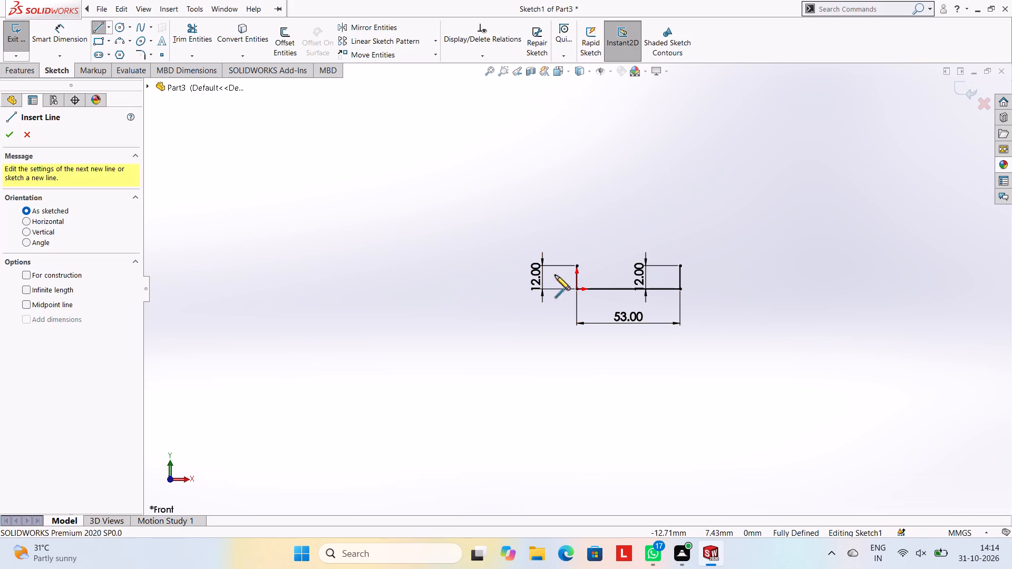
pyautogui.click(578, 266)
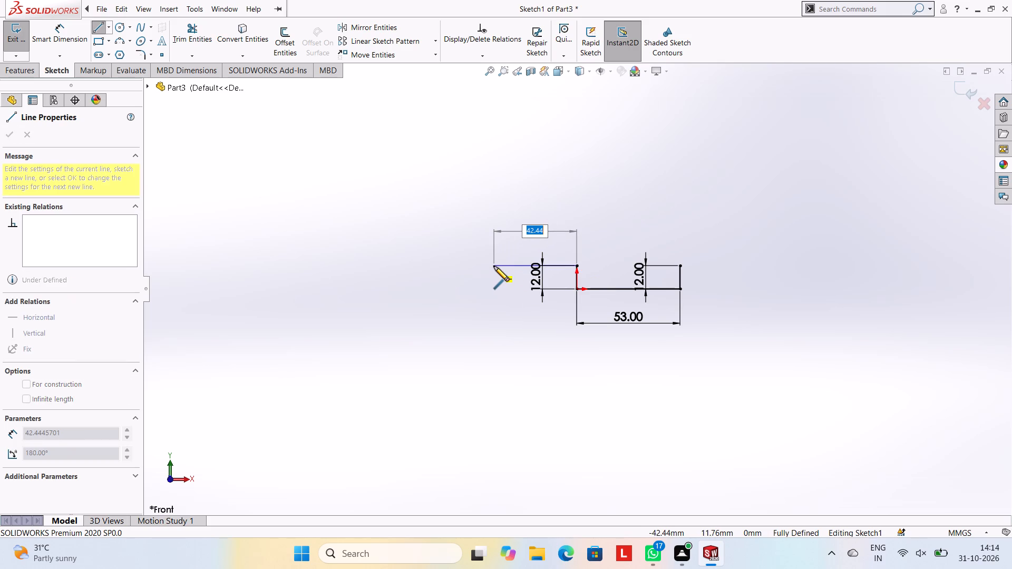
pyautogui.write('17')
pyautogui.press('Return')
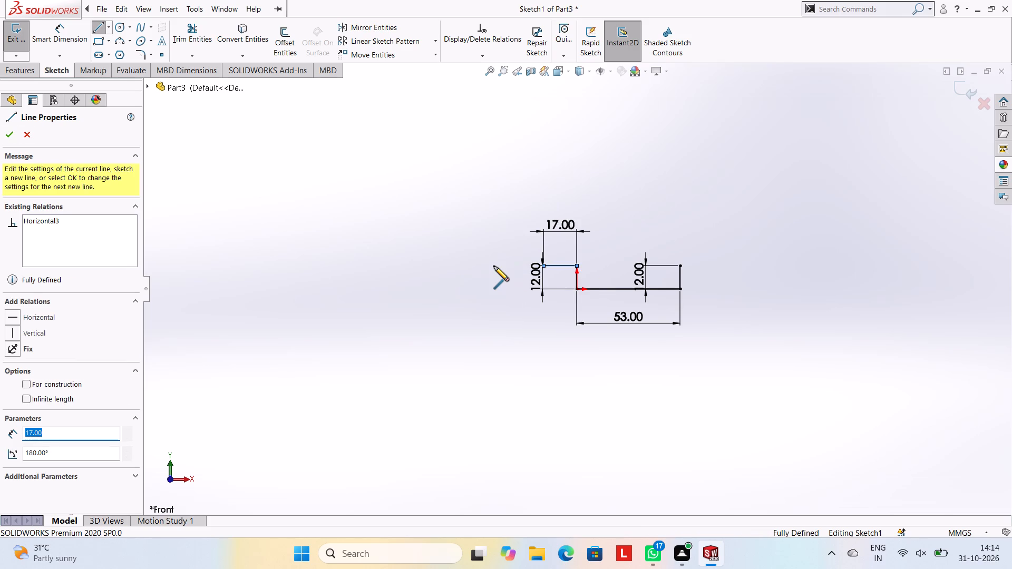
pyautogui.press('Escape')
pyautogui.press('Escape')
pyautogui.press('Escape')
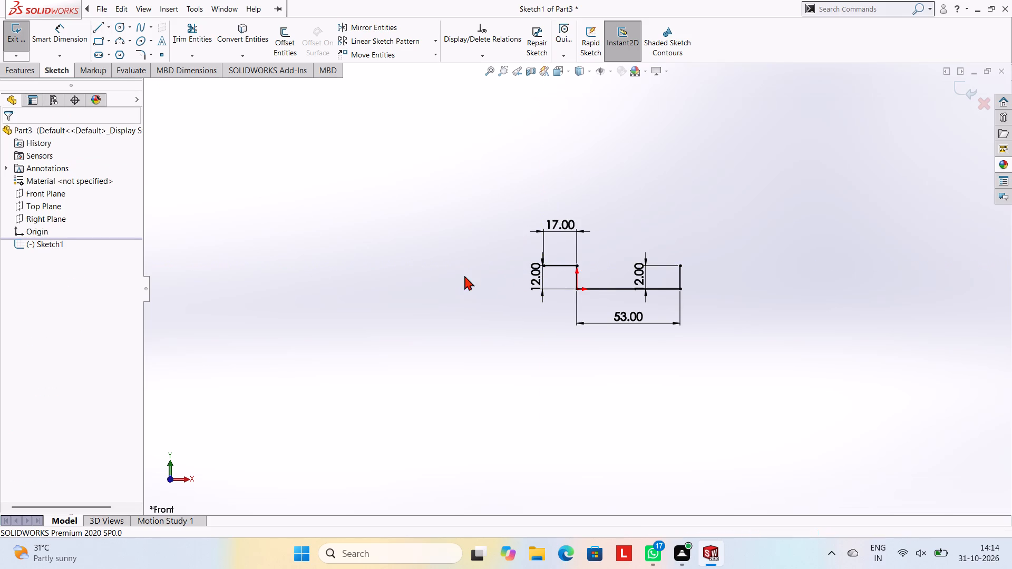
pyautogui.press('Escape')
# Sketch a 17 mm horizontal line outward from the upper end of the vertical line opposite the origin.
pyautogui.click(95, 26)
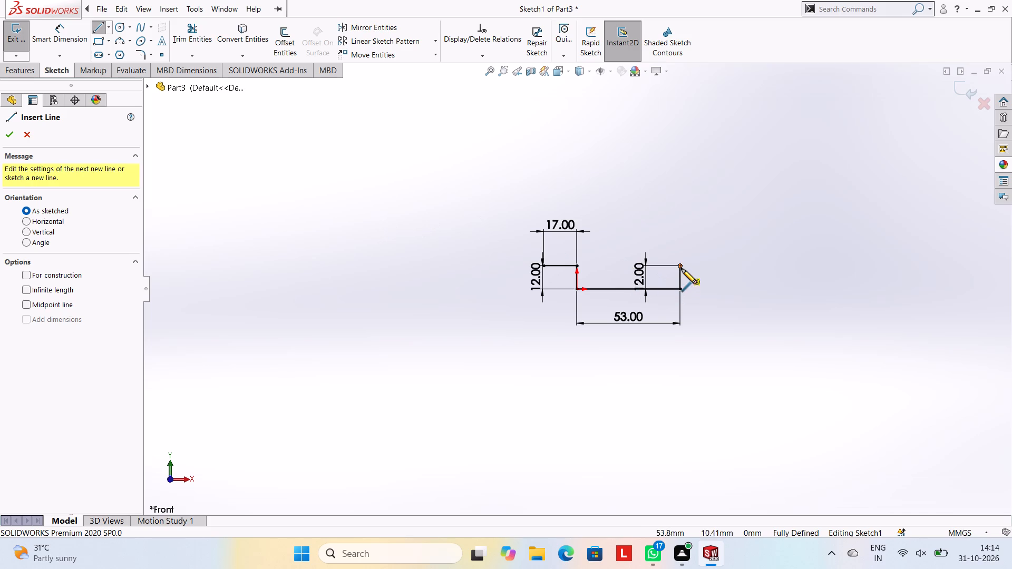
pyautogui.click(679, 264)
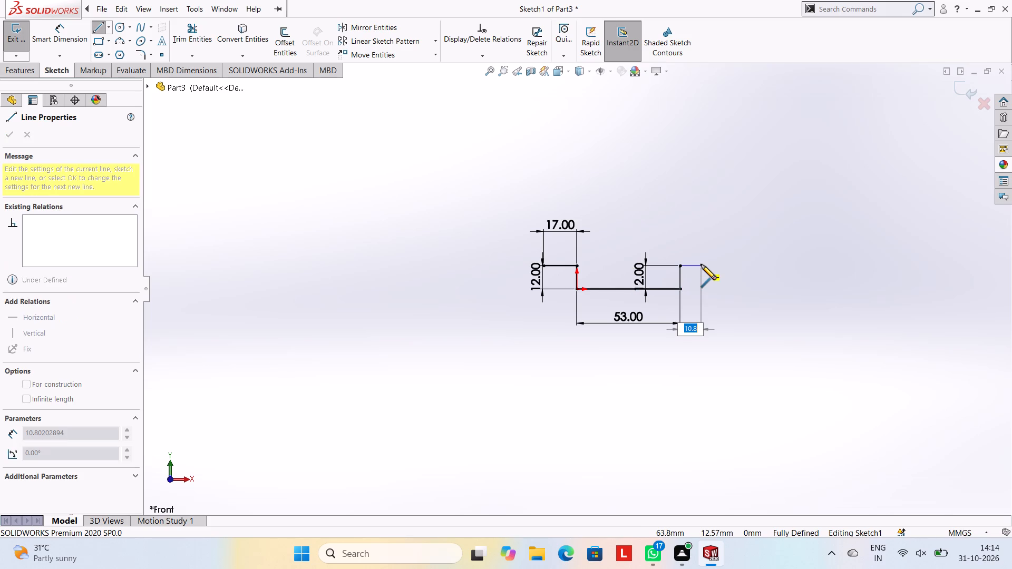
pyautogui.write('17')
pyautogui.press('Return')
pyautogui.press('Escape')
pyautogui.press('Escape')
pyautogui.press('Escape')
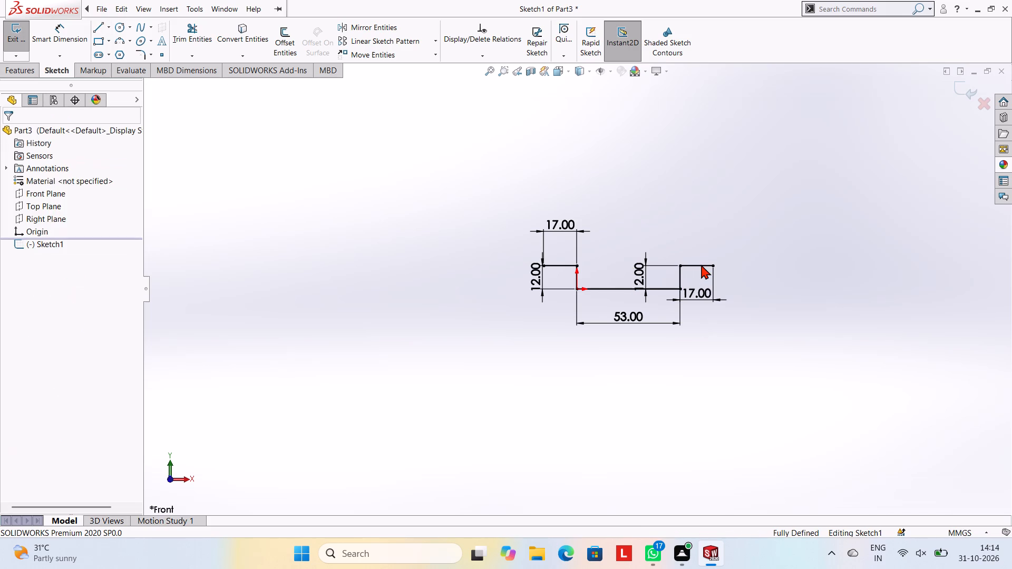
pyautogui.press('Escape')
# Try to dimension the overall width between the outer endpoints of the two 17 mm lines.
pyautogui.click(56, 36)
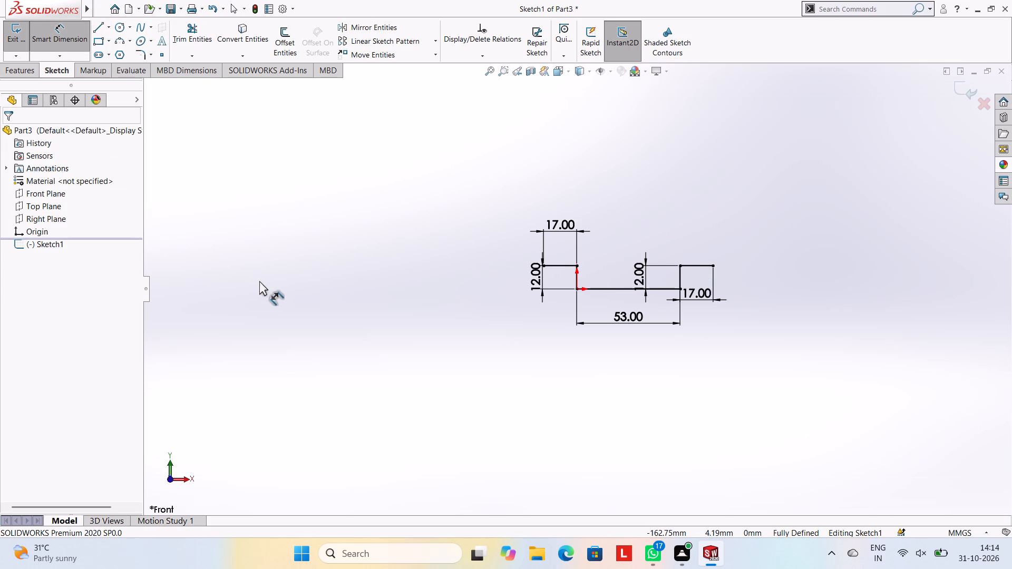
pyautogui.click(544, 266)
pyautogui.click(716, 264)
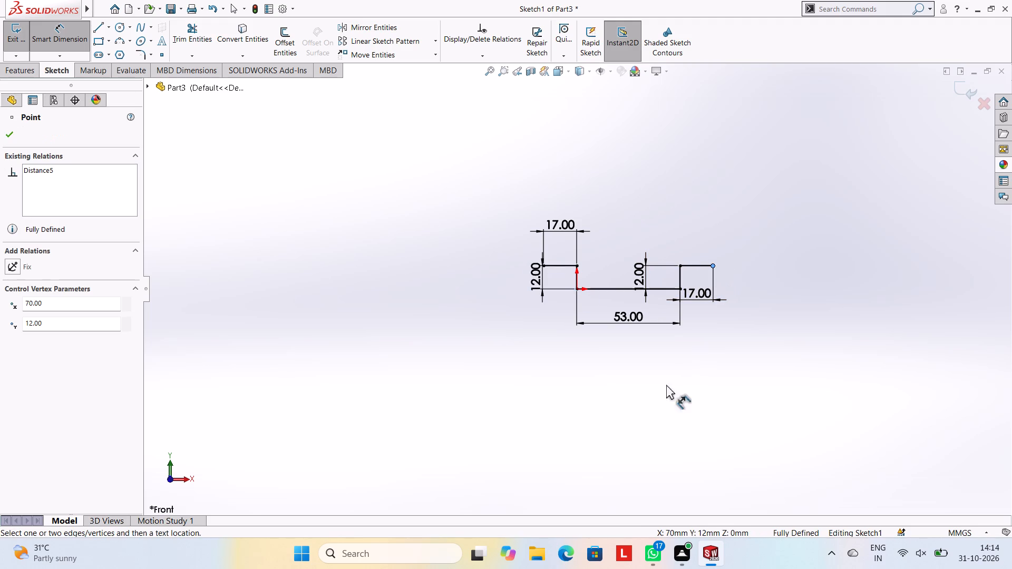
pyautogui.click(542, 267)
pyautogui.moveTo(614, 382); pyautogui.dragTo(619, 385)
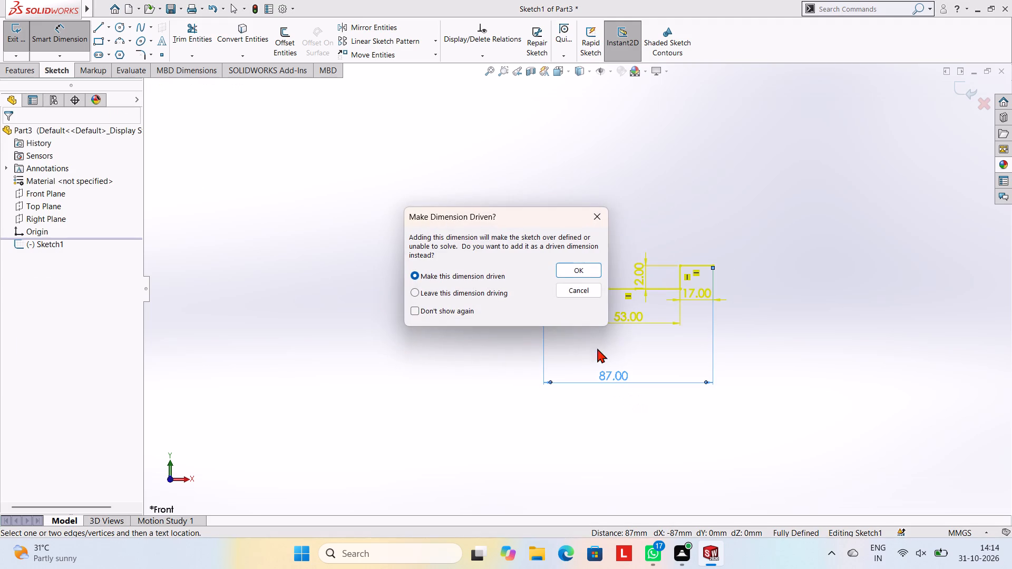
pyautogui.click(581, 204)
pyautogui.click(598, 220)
# Close the T-shaped profile with a 20 mm vertical line, an 87 mm top line and a vertical line down to the opposite outer endpoint.
pyautogui.scroll(3, 753, 311)
pyautogui.scroll(-2, 756, 305)
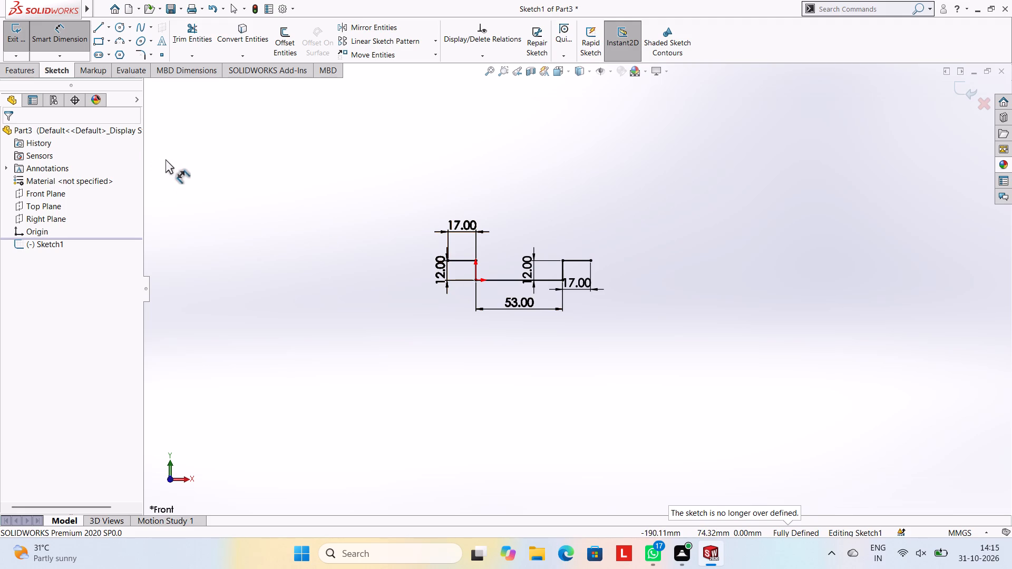
pyautogui.click(100, 30)
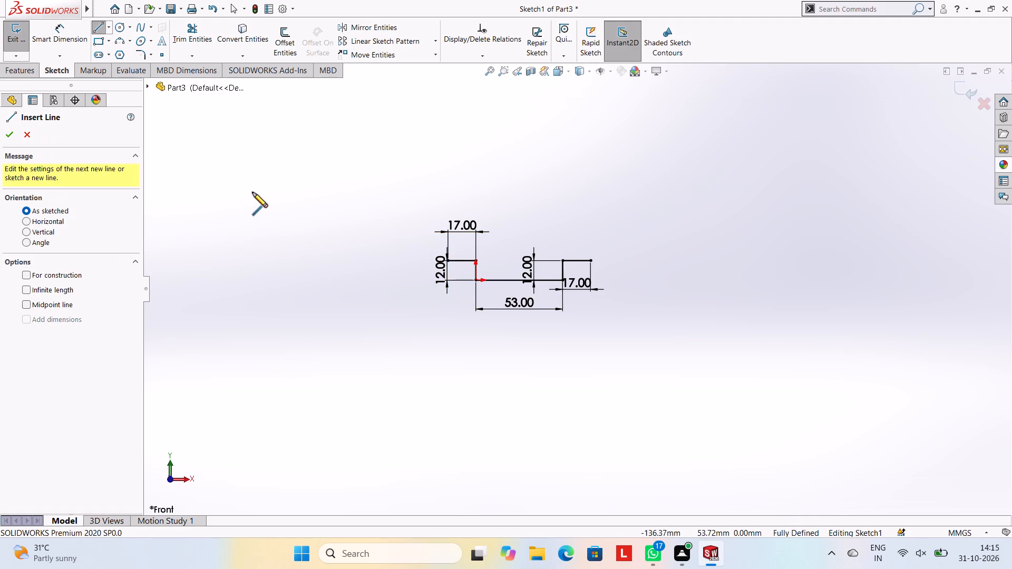
pyautogui.click(448, 260)
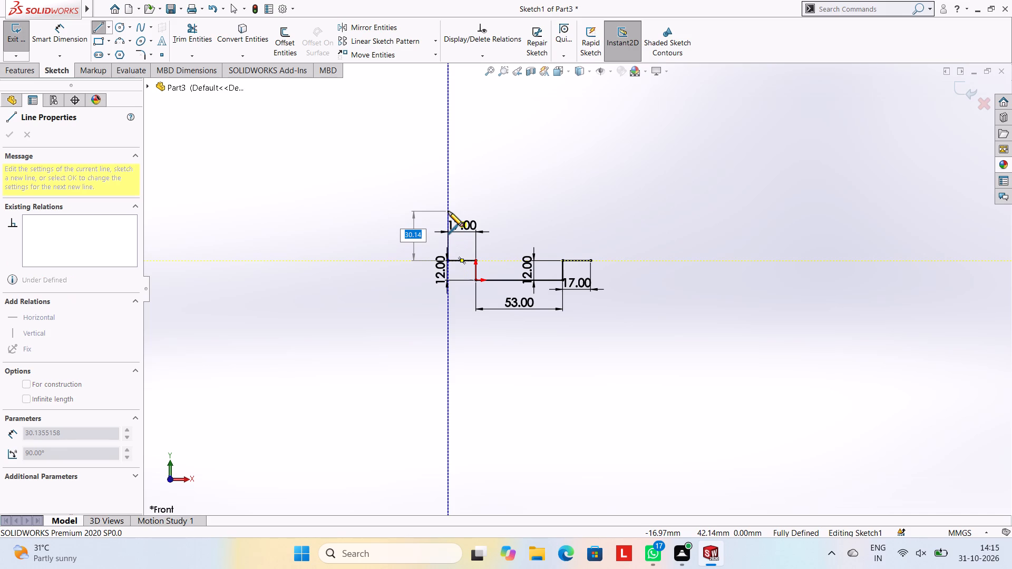
pyautogui.write('20')
pyautogui.press('Return')
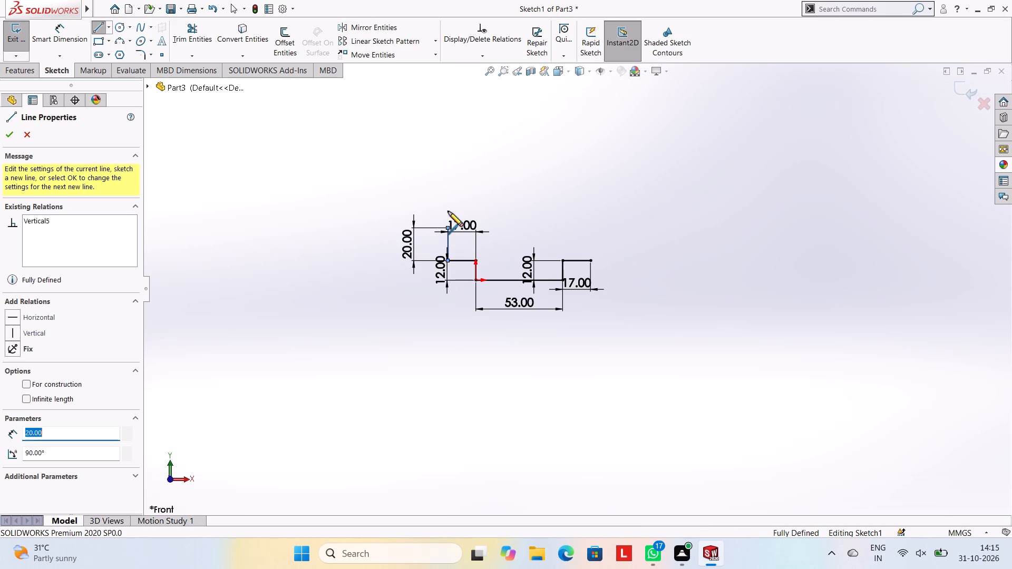
pyautogui.click(590, 228)
pyautogui.click(590, 262)
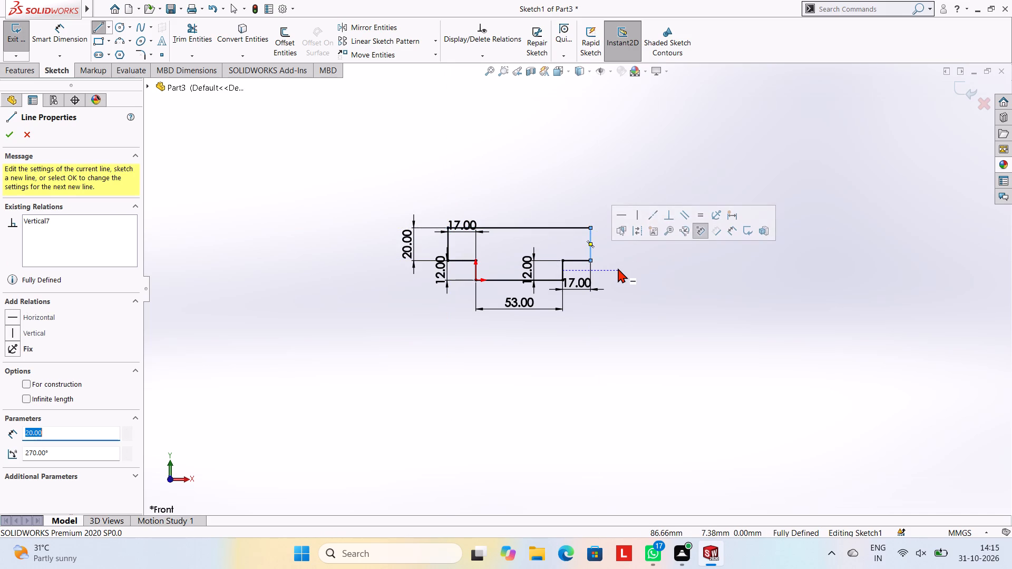
pyautogui.press('Escape')
pyautogui.press('Escape')
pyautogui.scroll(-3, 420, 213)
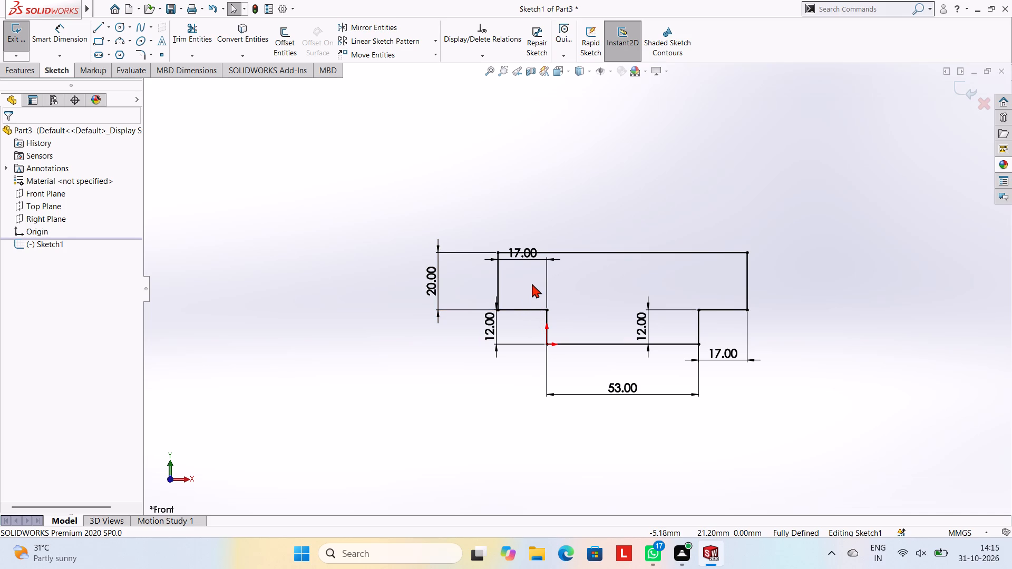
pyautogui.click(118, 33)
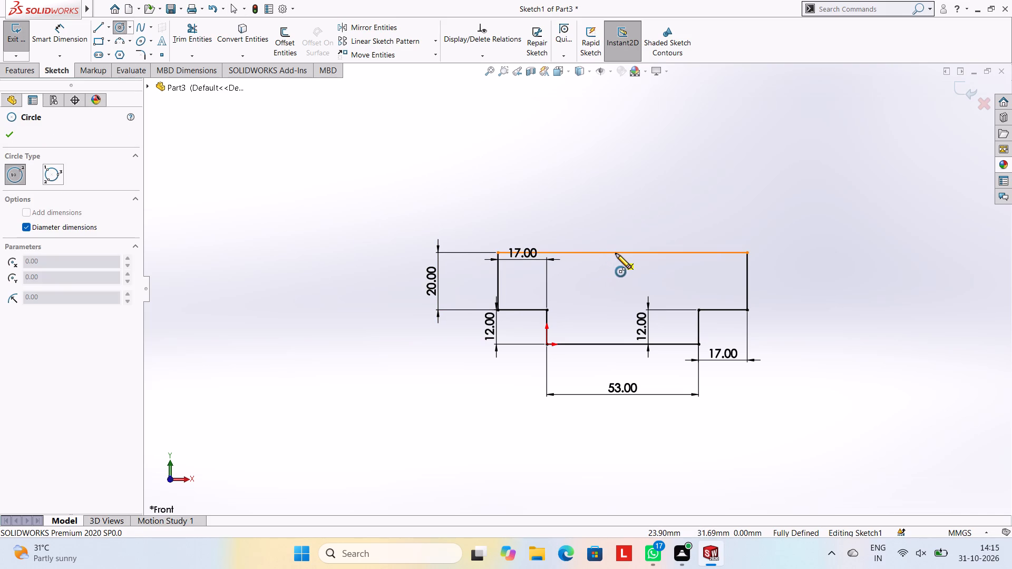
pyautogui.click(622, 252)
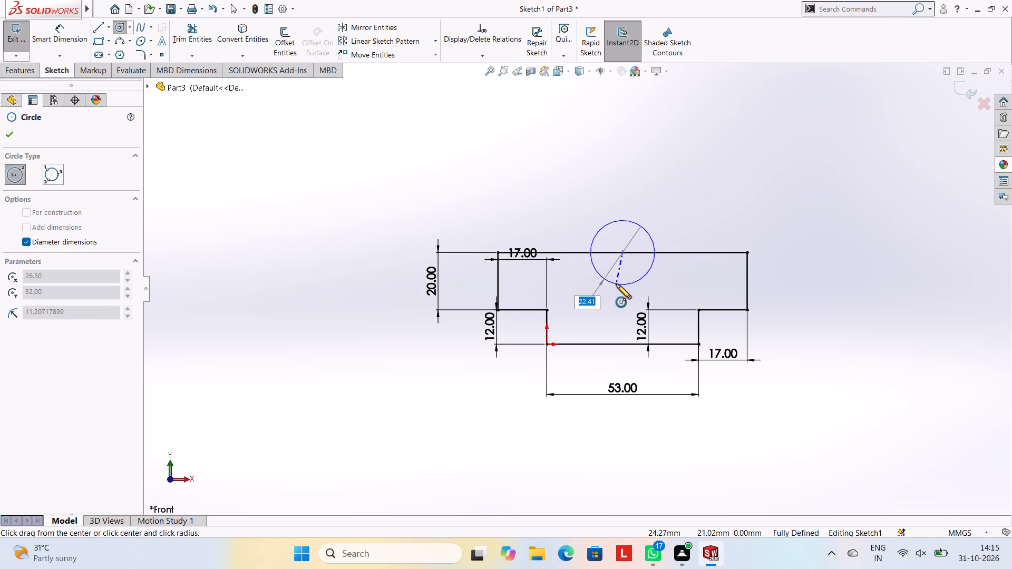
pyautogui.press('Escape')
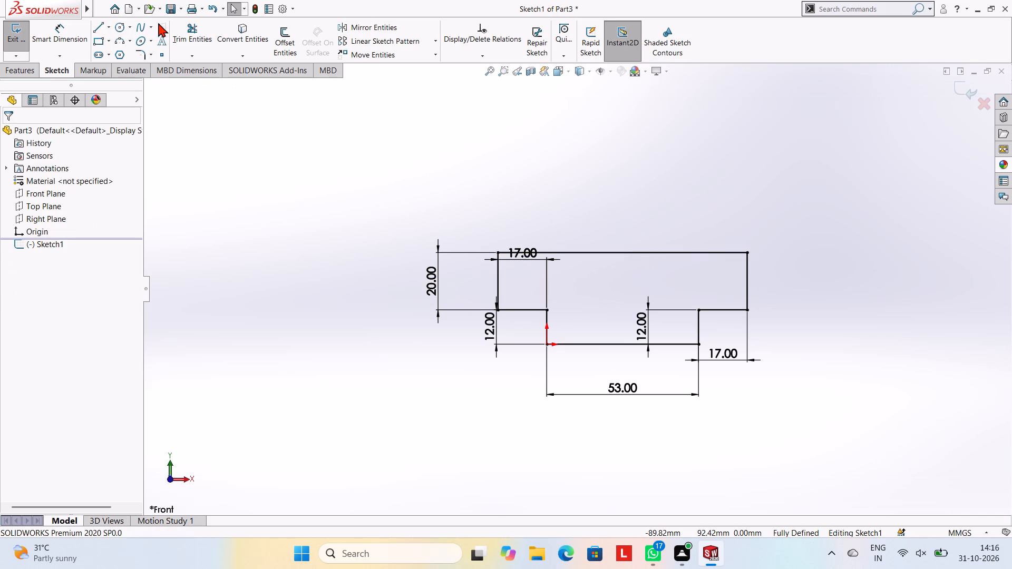
# Sketch a circle of 18 mm radius centred on the midpoint of the profile's 87 mm top edge.
pyautogui.click(124, 23)
pyautogui.click(23, 229)
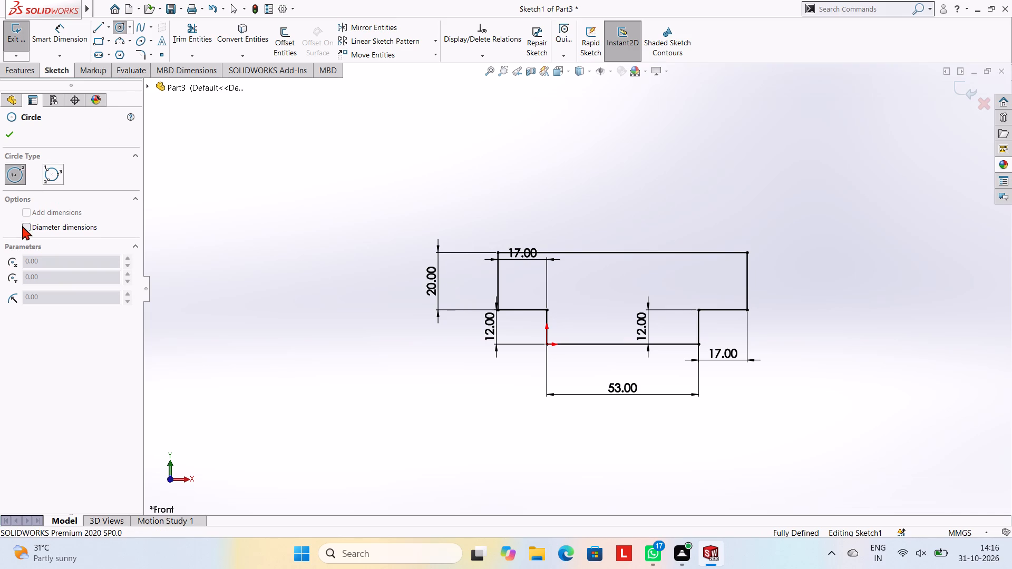
pyautogui.click(622, 252)
pyautogui.write('18')
pyautogui.press('Return')
pyautogui.press('Escape')
pyautogui.press('Escape')
pyautogui.press('Escape')
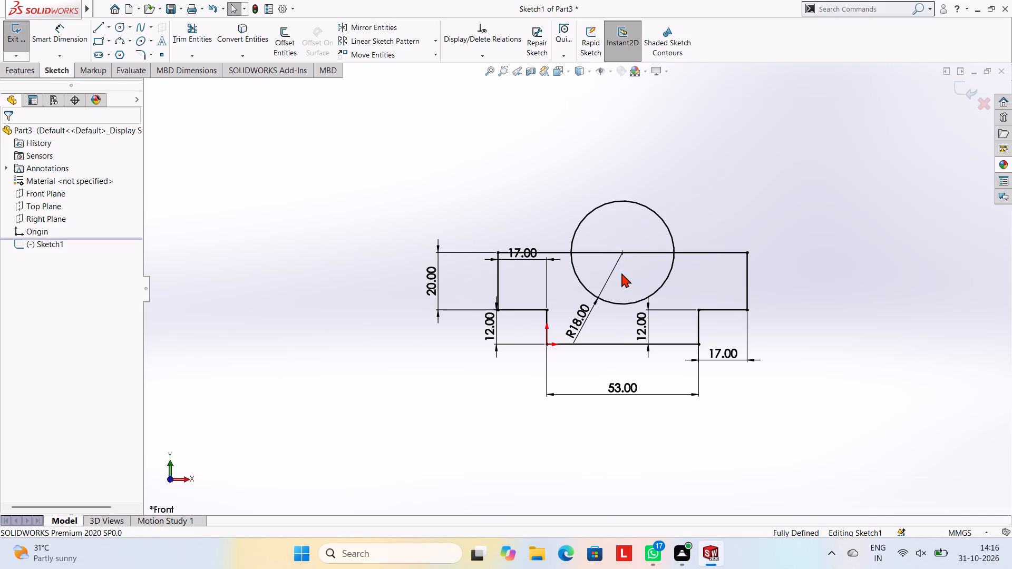
pyautogui.press('Escape')
pyautogui.press('Escape')
pyautogui.press('Escape')
pyautogui.press('Escape')
pyautogui.press('Escape')
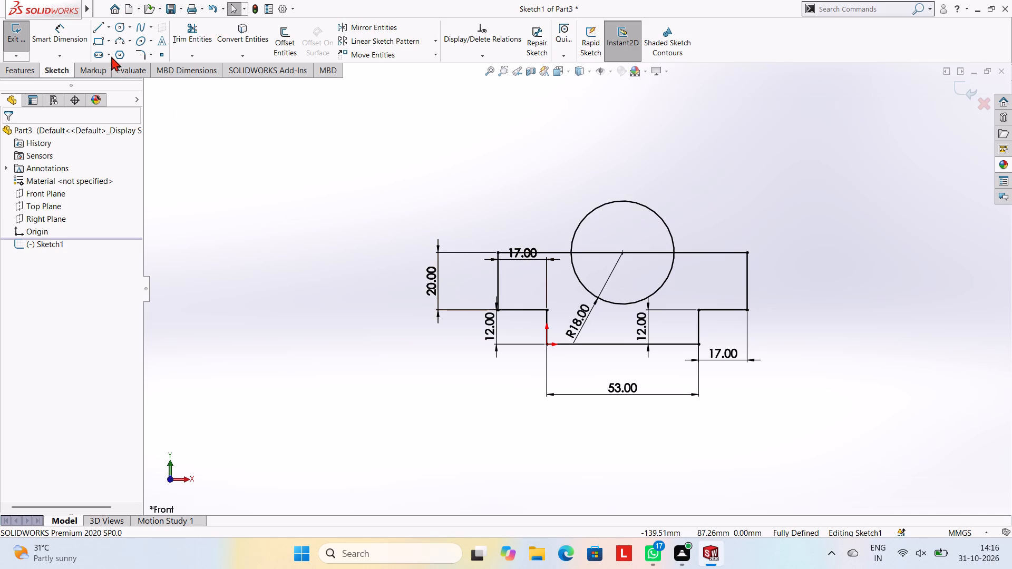
# Sketch a U-shaped slot outline between the circle's two crossings with the top edge, 20 mm deep and about 36 mm wide.
pyautogui.click(92, 30)
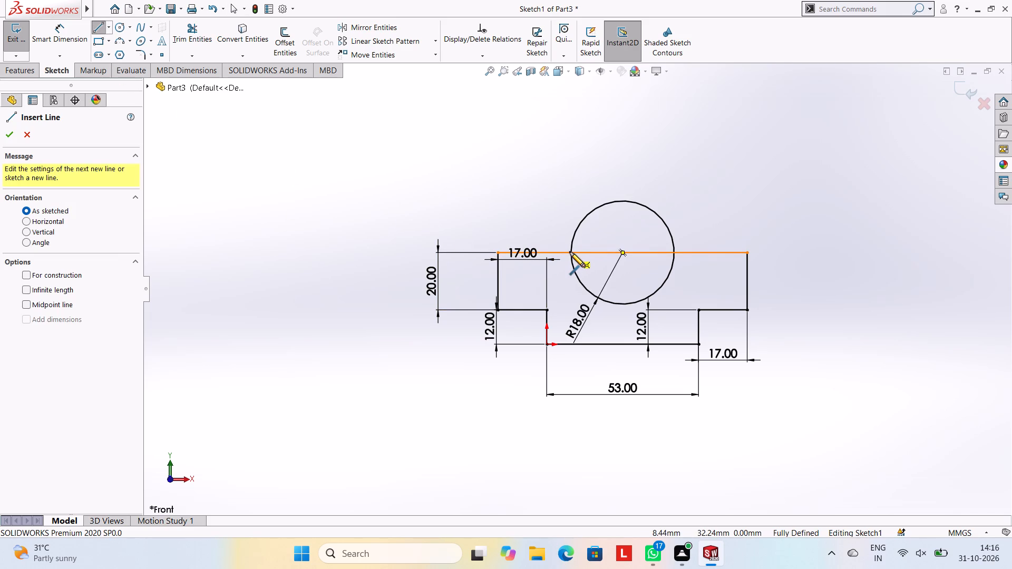
pyautogui.click(570, 252)
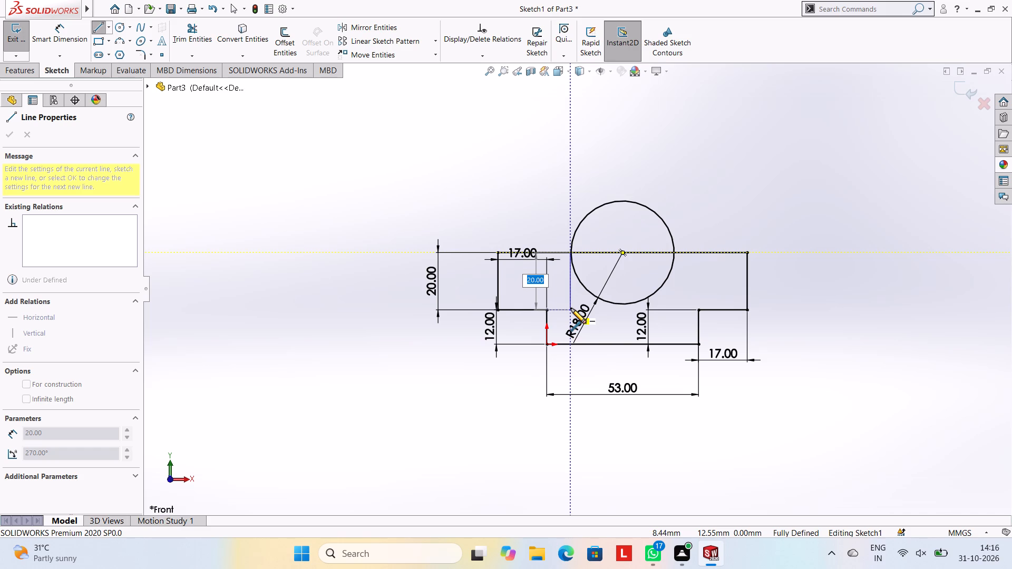
pyautogui.click(571, 308)
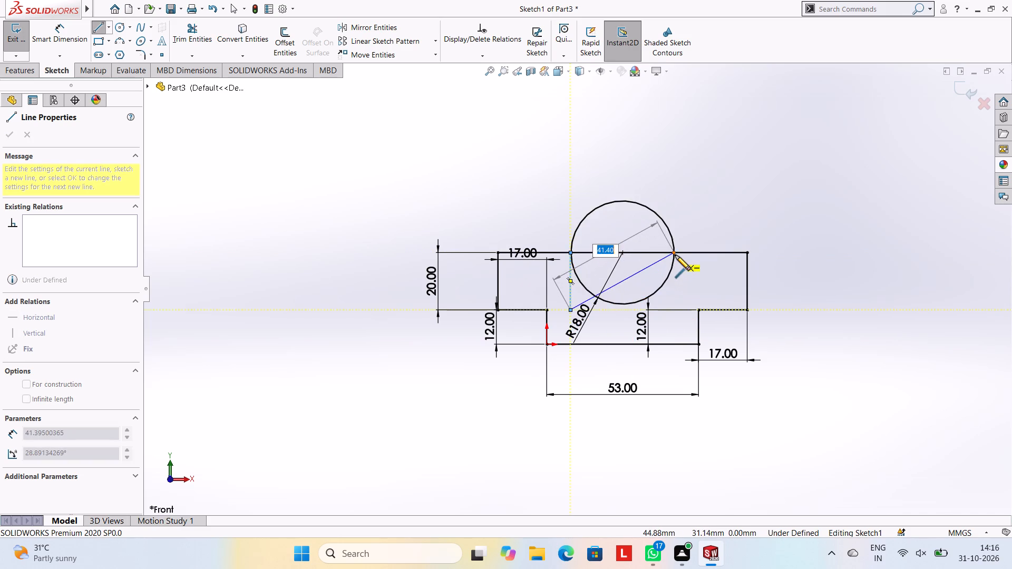
pyautogui.click(674, 310)
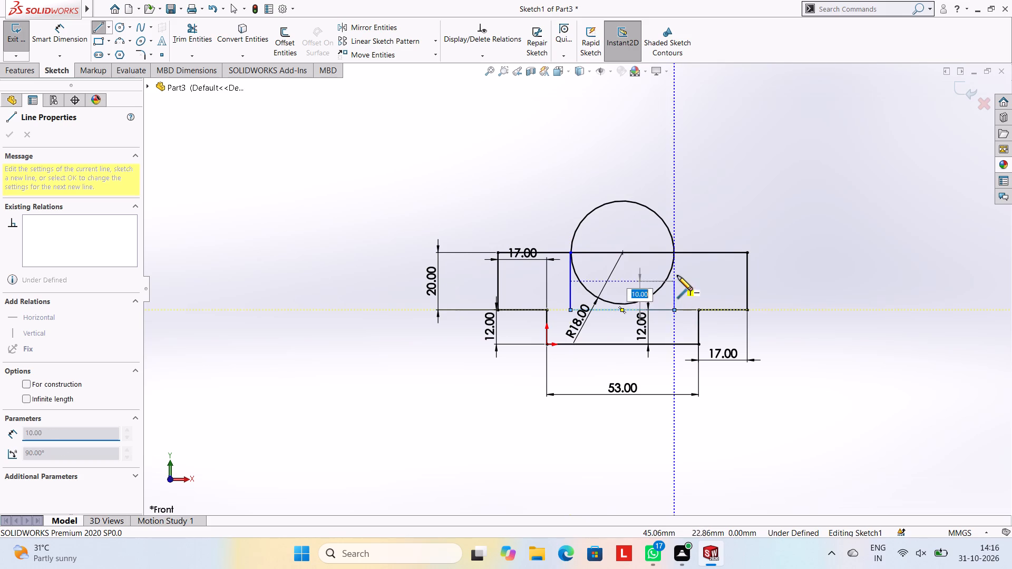
pyautogui.click(675, 253)
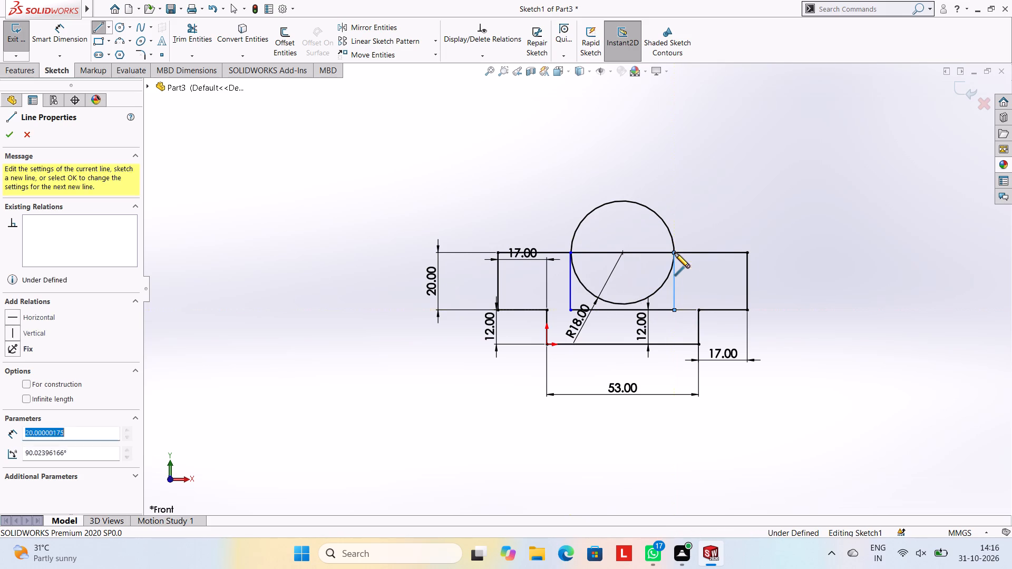
pyautogui.press('Escape')
pyautogui.press('Escape')
pyautogui.press('Escape')
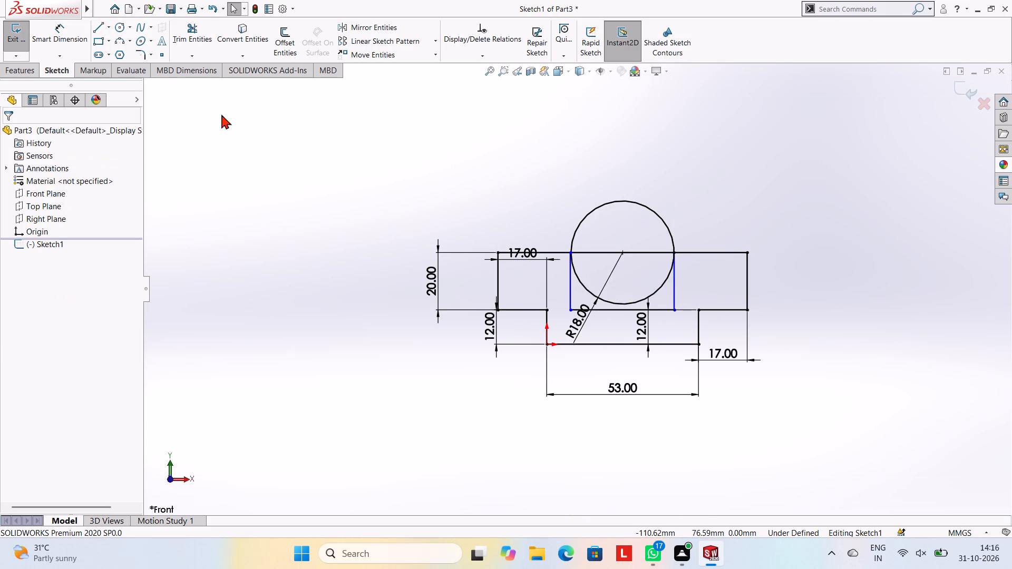
# Trim away both halves of the circle and the top edge segment between the slot's vertical lines.
pyautogui.click(195, 35)
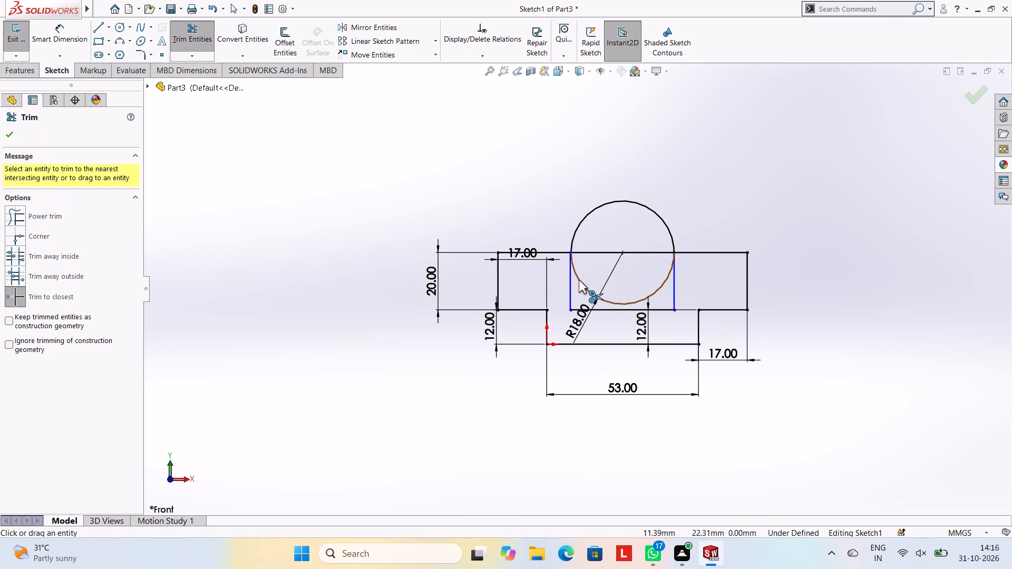
pyautogui.click(579, 280)
pyautogui.click(577, 232)
pyautogui.click(602, 251)
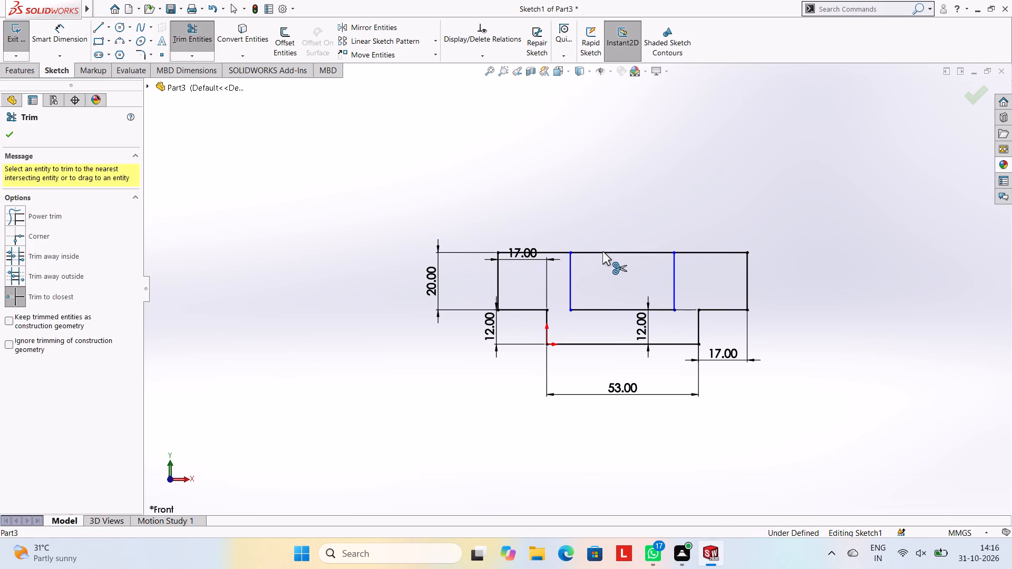
pyautogui.click(688, 311)
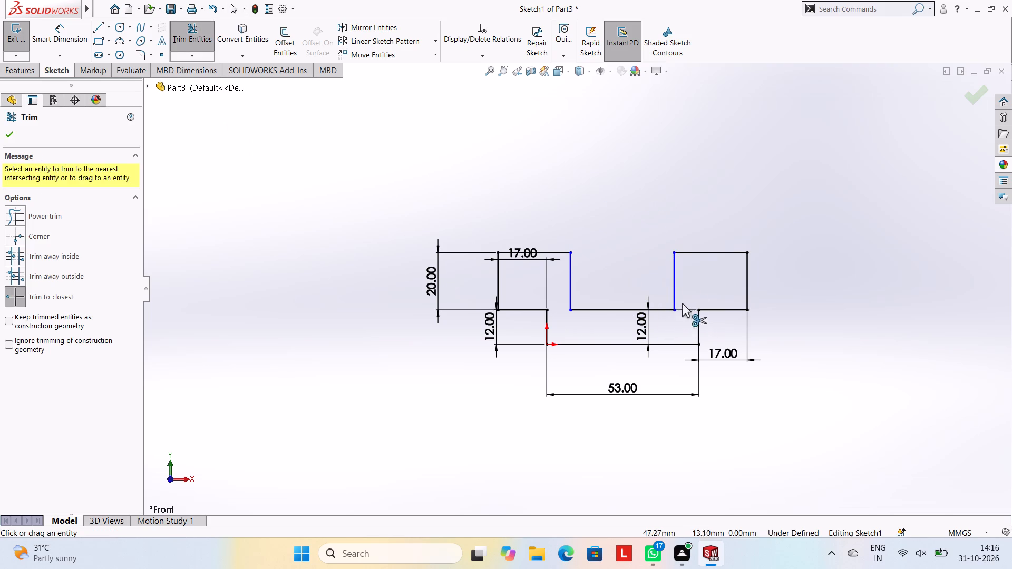
pyautogui.press('Escape')
pyautogui.press('Escape')
pyautogui.press('Escape')
pyautogui.press('Escape')
pyautogui.press('Escape')
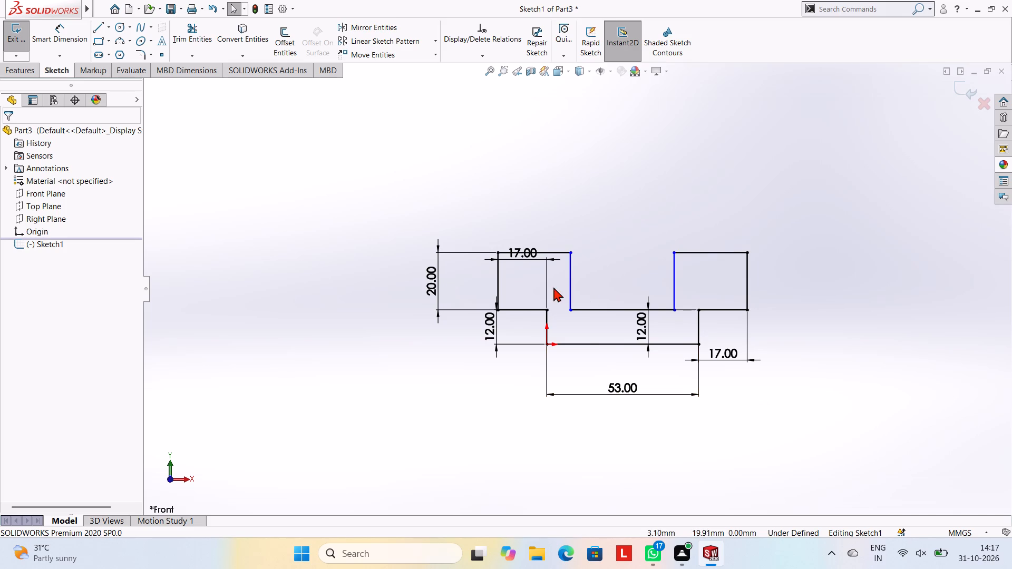
# Dimension the horizontal distance from the slot wall nearest the origin to the adjacent inner shoulder corner.
pyautogui.click(73, 33)
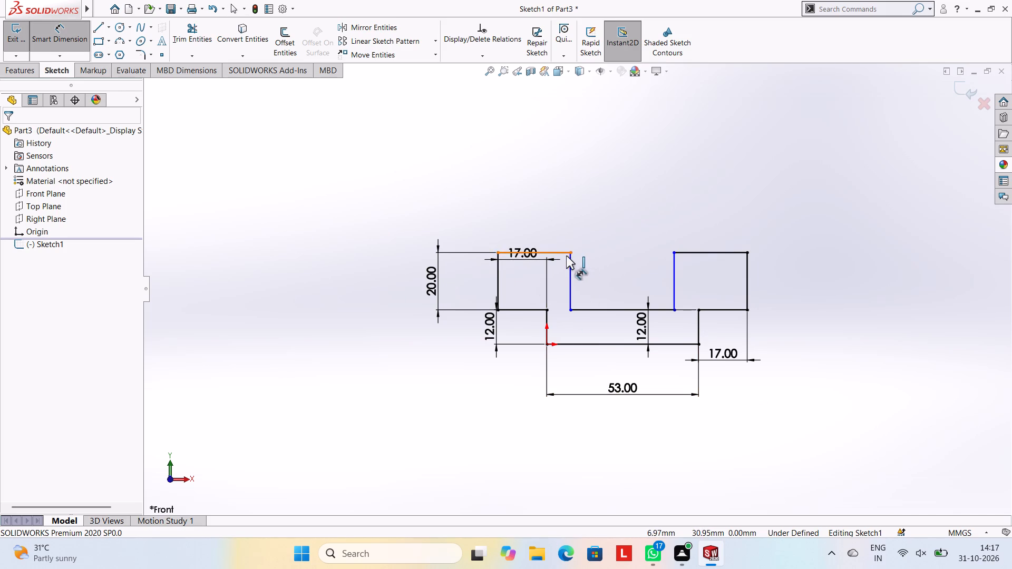
pyautogui.click(569, 253)
pyautogui.click(548, 311)
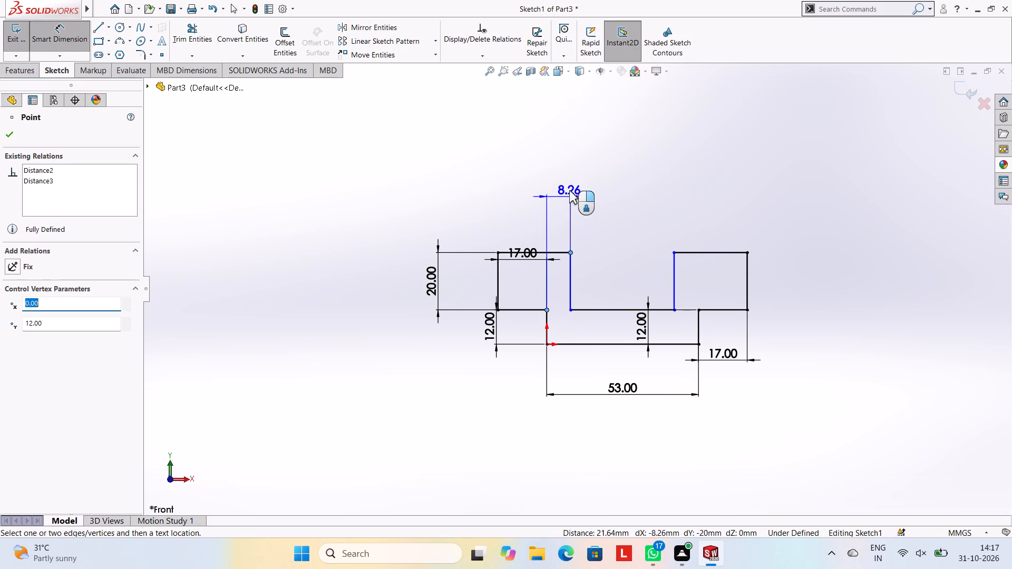
pyautogui.click(566, 185)
pyautogui.click(520, 168)
pyautogui.click(699, 133)
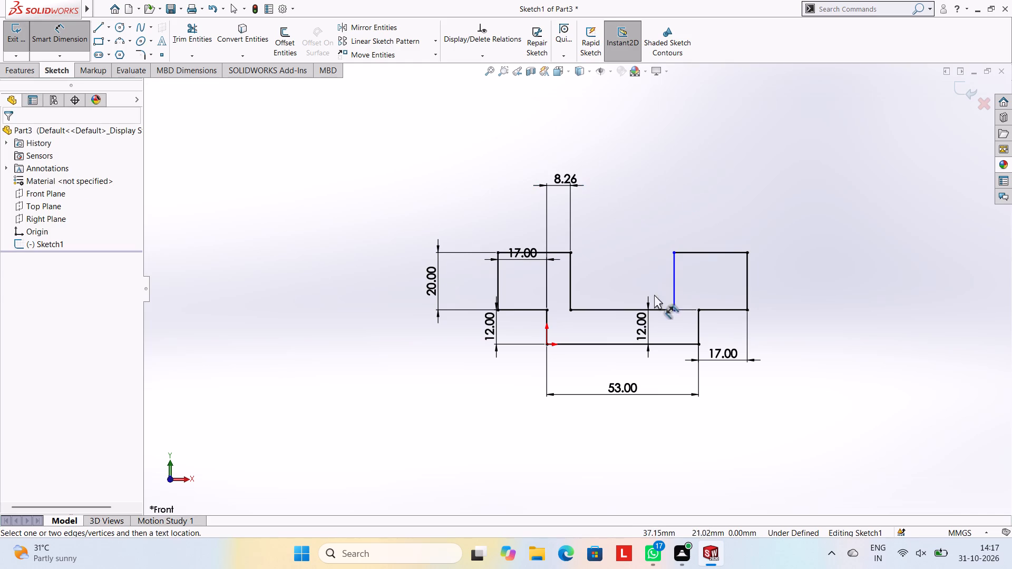
# Dimension the horizontal distance from the opposite slot wall to its adjacent inner shoulder corner.
pyautogui.click(673, 279)
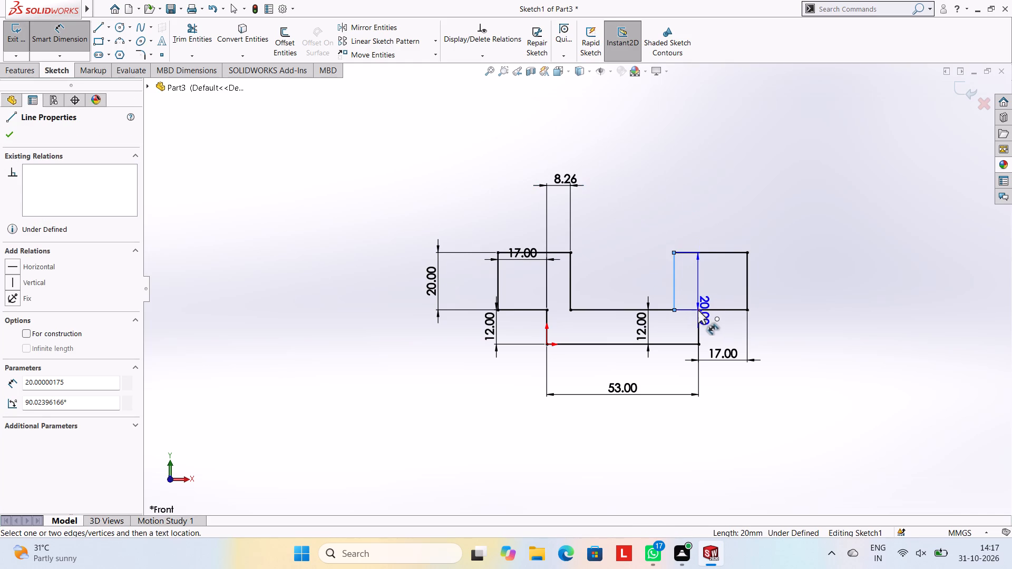
pyautogui.click(698, 310)
pyautogui.click(677, 203)
pyautogui.click(631, 183)
pyautogui.click(630, 146)
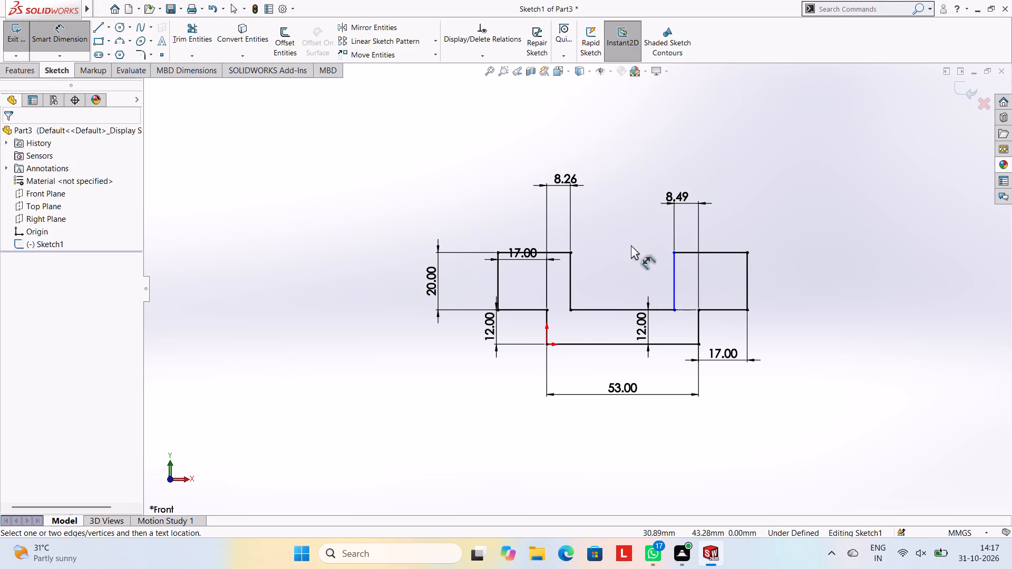
# Start a blind Boss-Extrude of the slotted profile in the reversed direction with a depth of 53 mm.
pyautogui.click(28, 73)
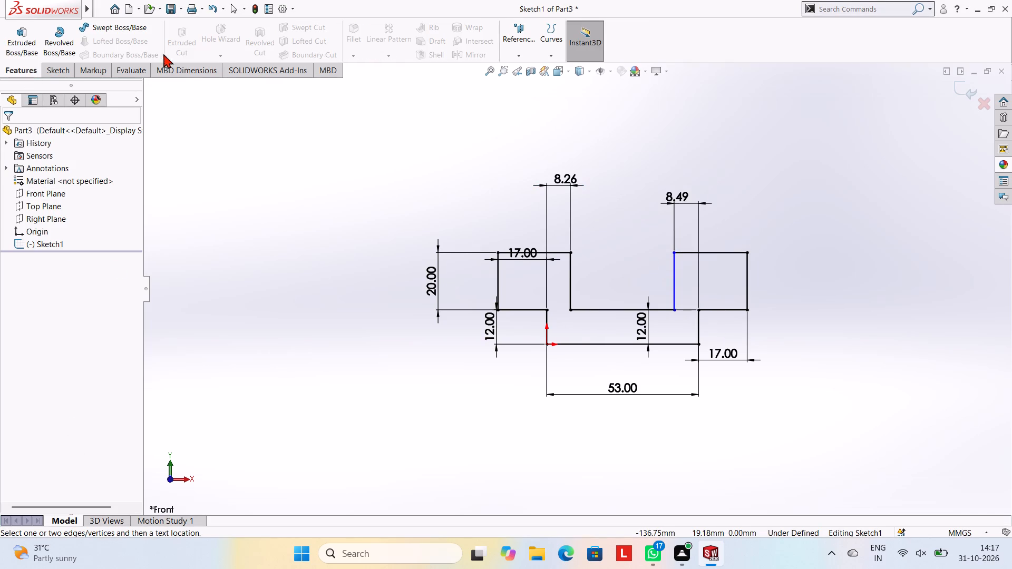
pyautogui.click(36, 42)
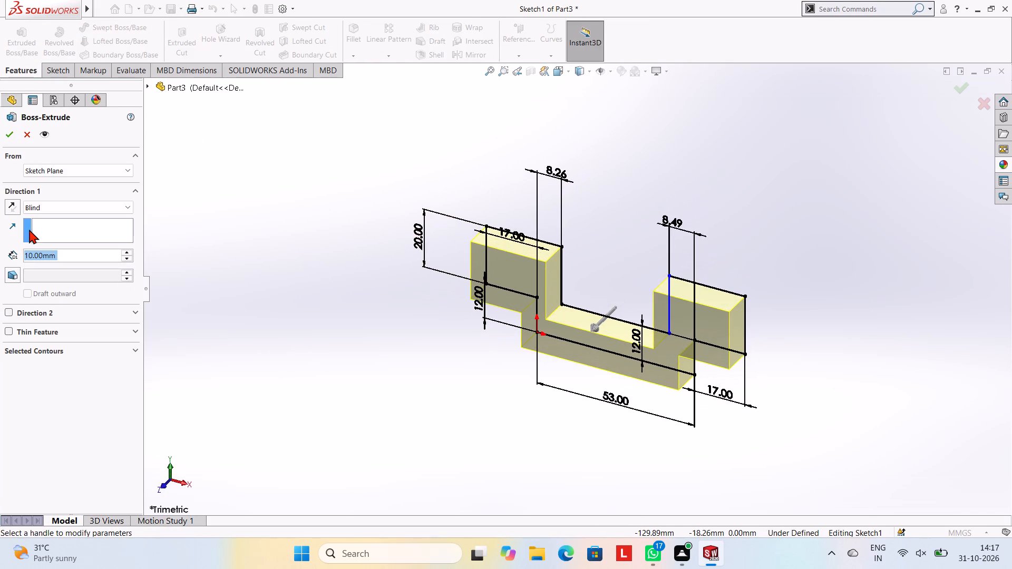
pyautogui.click(15, 209)
pyautogui.click(60, 257)
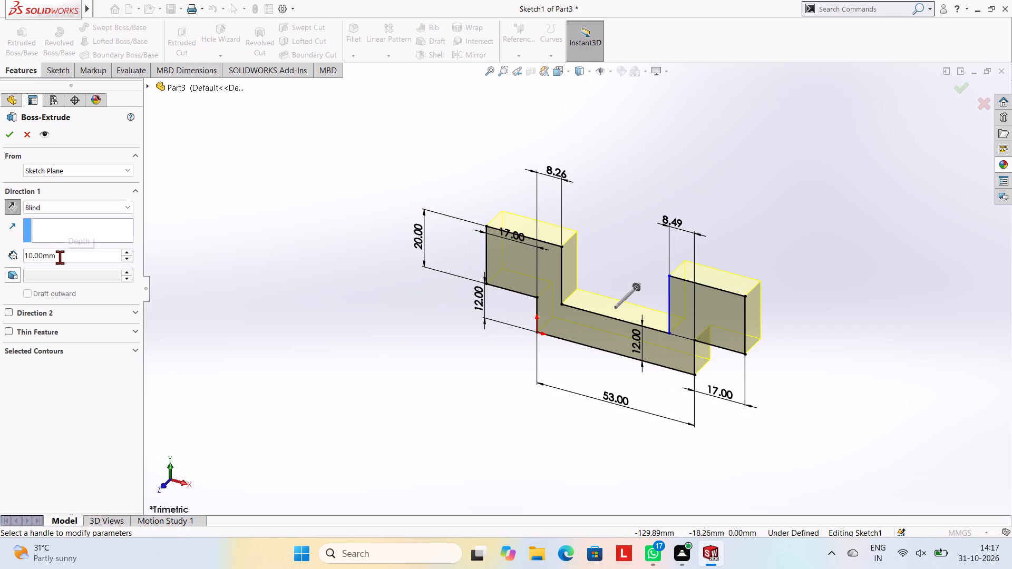
pyautogui.press('BackSpace')
pyautogui.press('BackSpace')
pyautogui.press('BackSpace')
pyautogui.press('BackSpace')
pyautogui.press('BackSpace')
pyautogui.press('BackSpace')
pyautogui.press('BackSpace')
pyautogui.press('BackSpace')
pyautogui.press('BackSpace')
pyautogui.press('BackSpace')
pyautogui.press('BackSpace')
pyautogui.press('BackSpace')
pyautogui.press('BackSpace')
pyautogui.press('BackSpace')
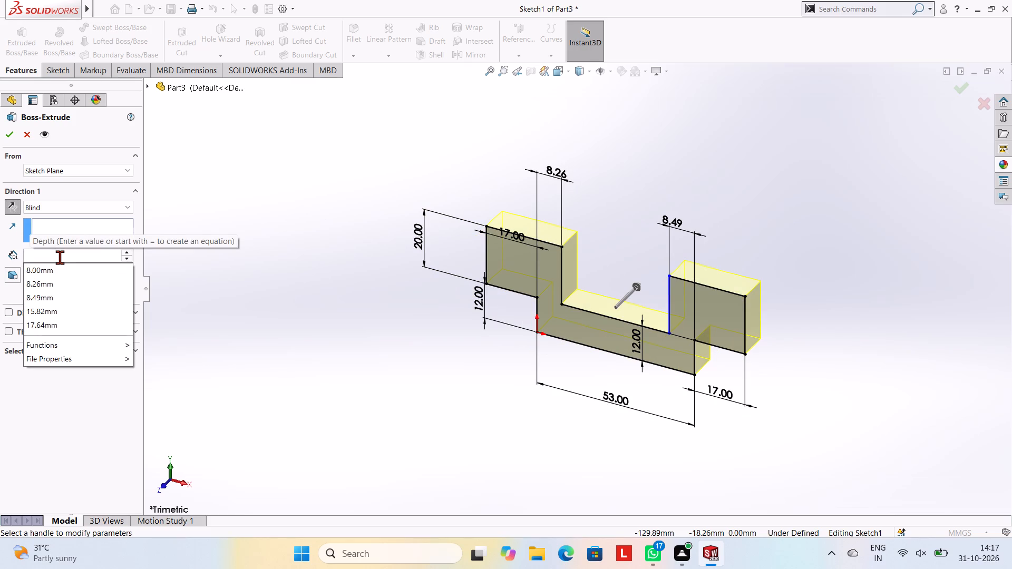
pyautogui.write('53')
pyautogui.press('Return')
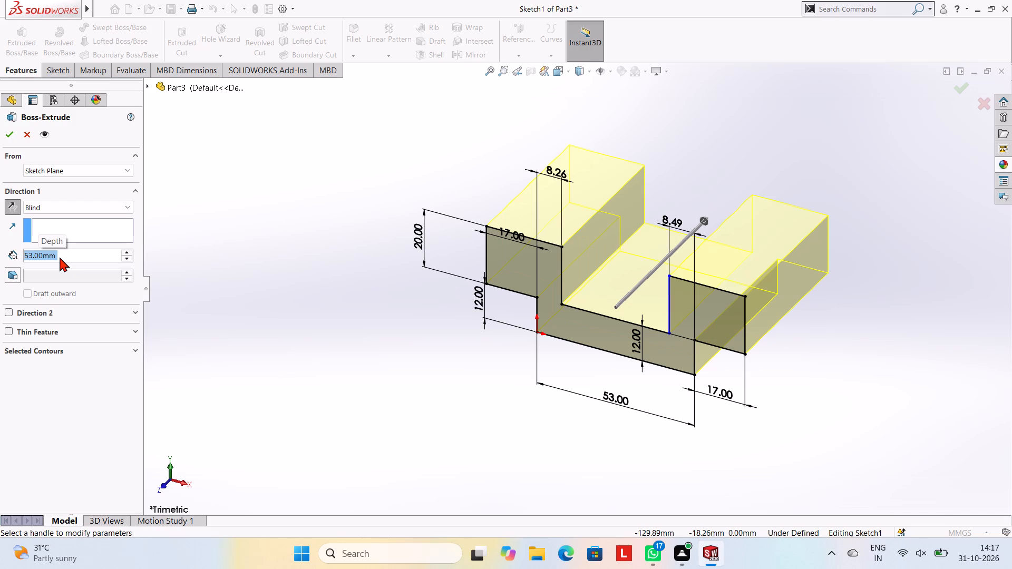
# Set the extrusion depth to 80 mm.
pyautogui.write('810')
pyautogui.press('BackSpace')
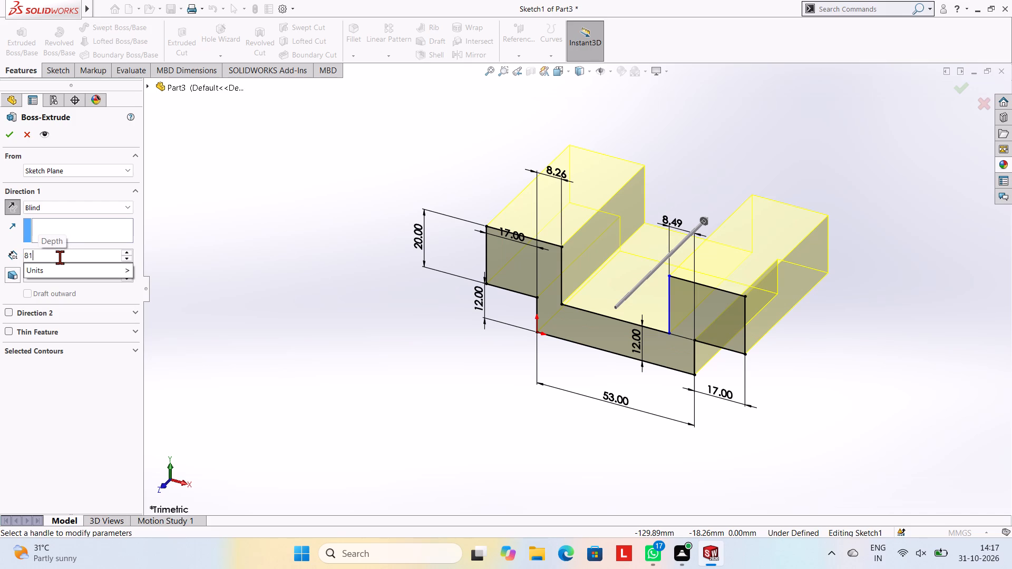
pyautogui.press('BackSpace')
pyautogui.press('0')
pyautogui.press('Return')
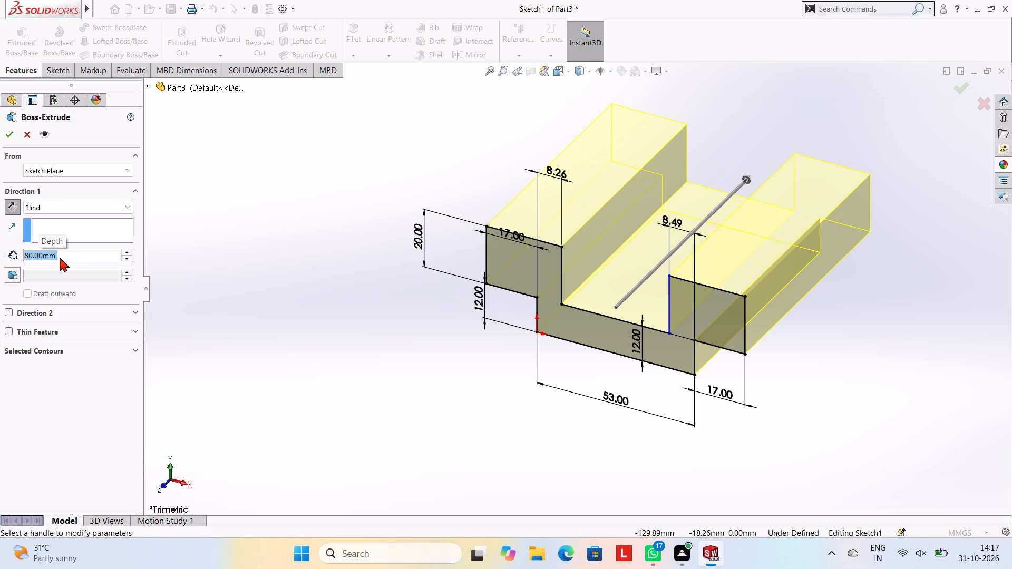
# Set the extrusion depth to 60 mm and complete the Boss-Extrude.
pyautogui.write('60')
pyautogui.press('Return')
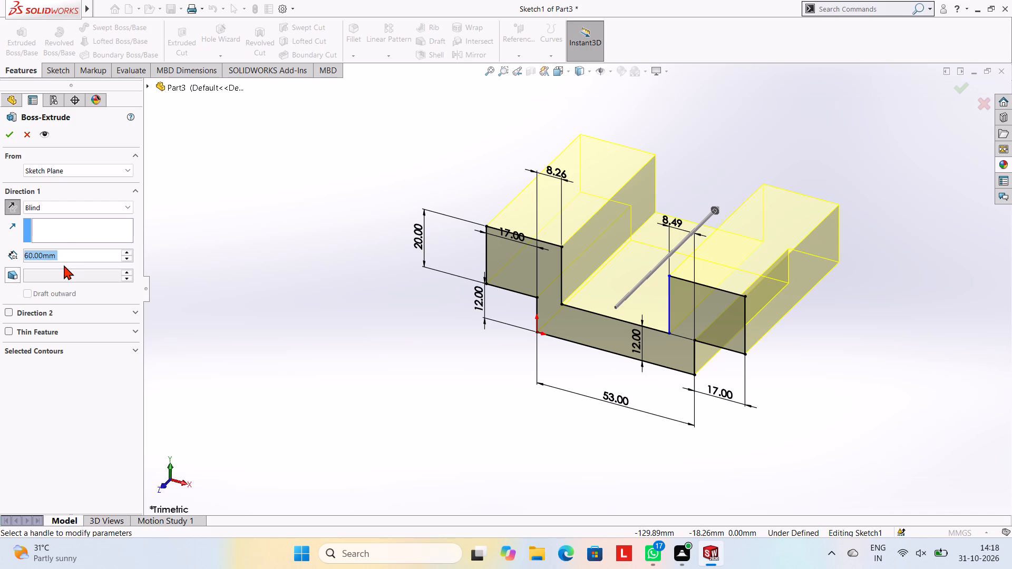
pyautogui.click(9, 134)
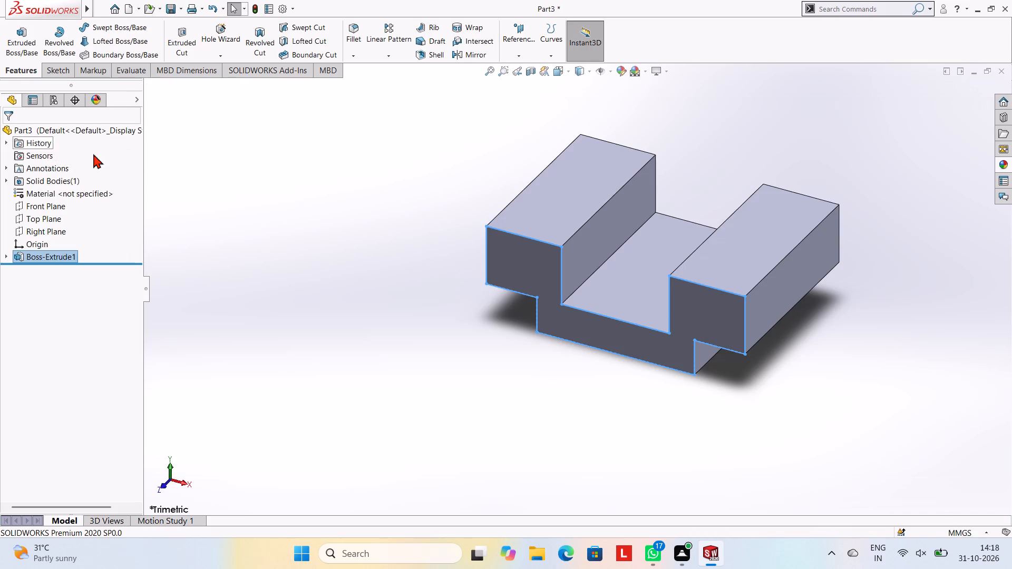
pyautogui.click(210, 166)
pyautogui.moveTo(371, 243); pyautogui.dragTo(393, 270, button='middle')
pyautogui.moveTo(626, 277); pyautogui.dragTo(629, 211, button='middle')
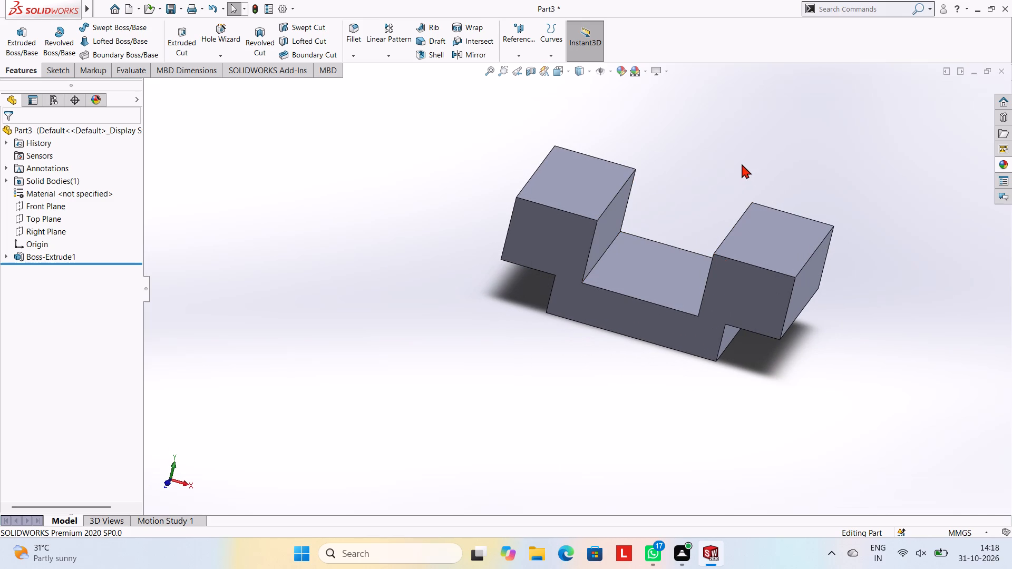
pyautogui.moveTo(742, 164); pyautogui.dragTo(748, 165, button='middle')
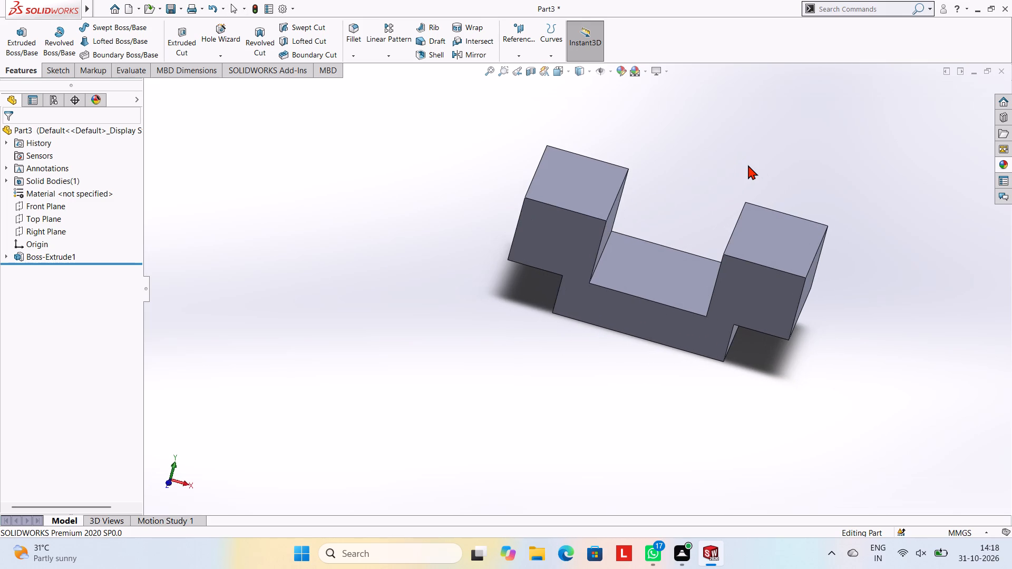
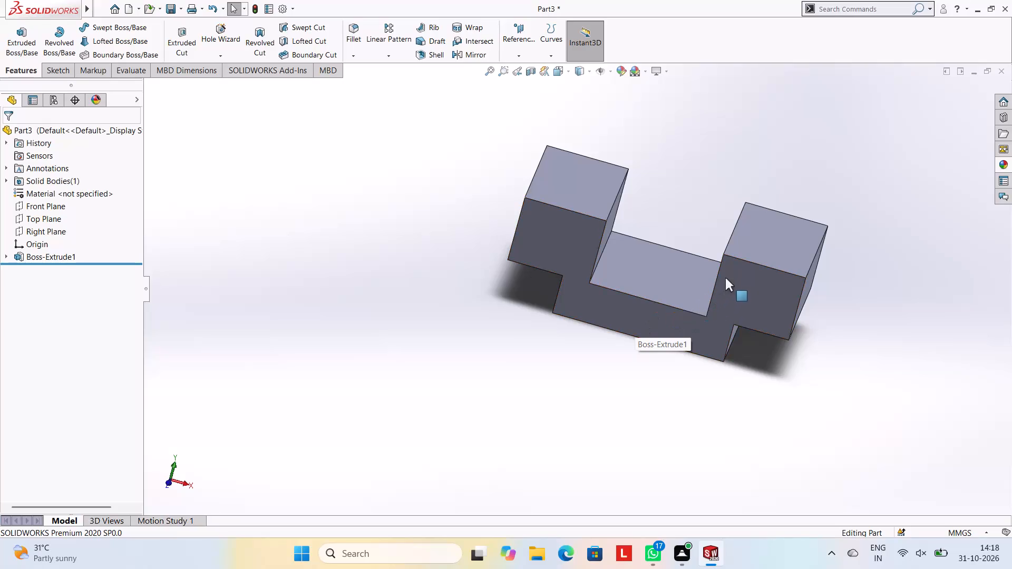
# Start a sketch on the part's front face and draw a horizontal line about 36 mm long across the slot opening between its top corners.
pyautogui.click(727, 275)
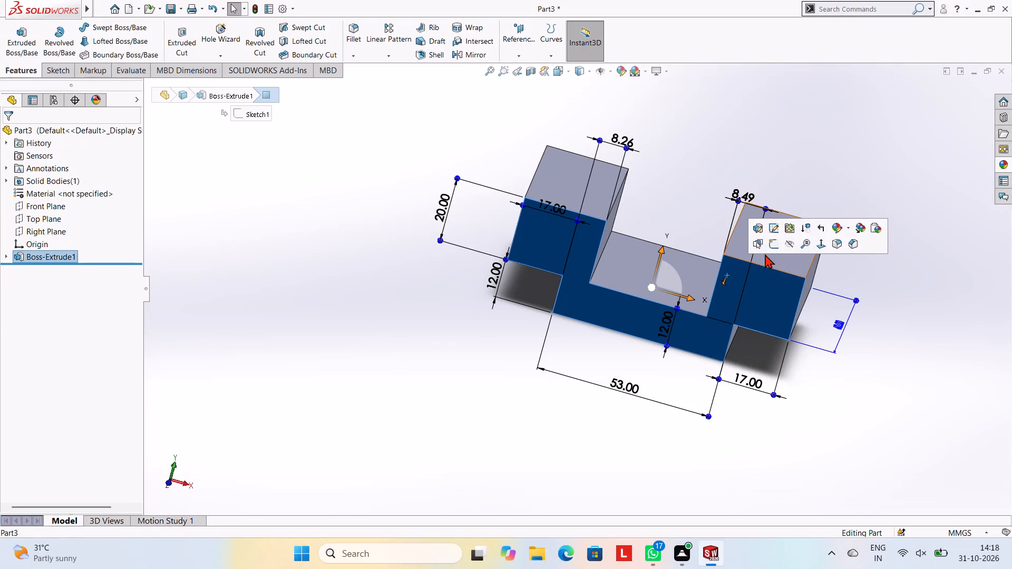
pyautogui.click(774, 243)
pyautogui.hotkey('ctrl', '8')
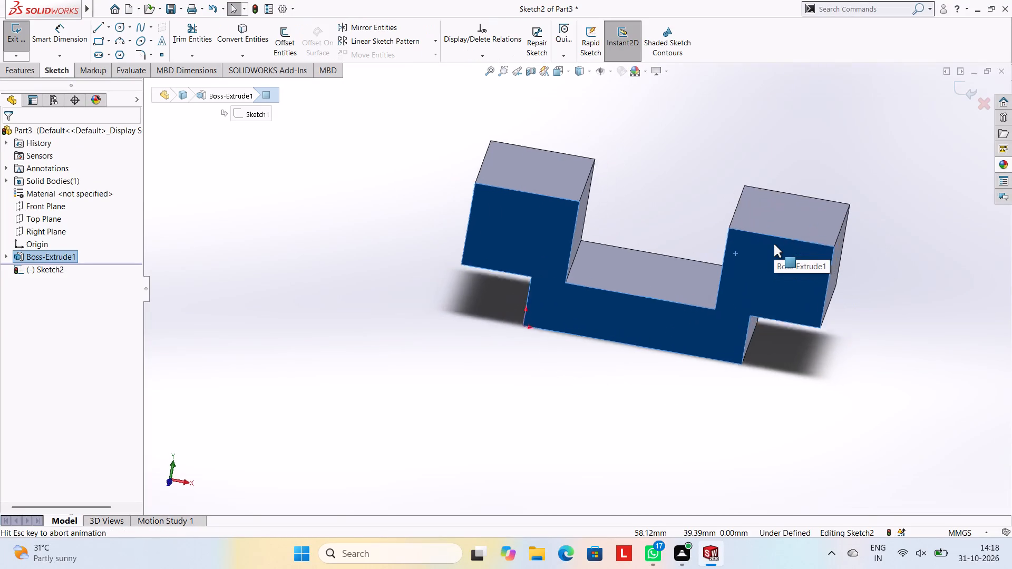
pyautogui.moveTo(96, 25); pyautogui.dragTo(99, 31)
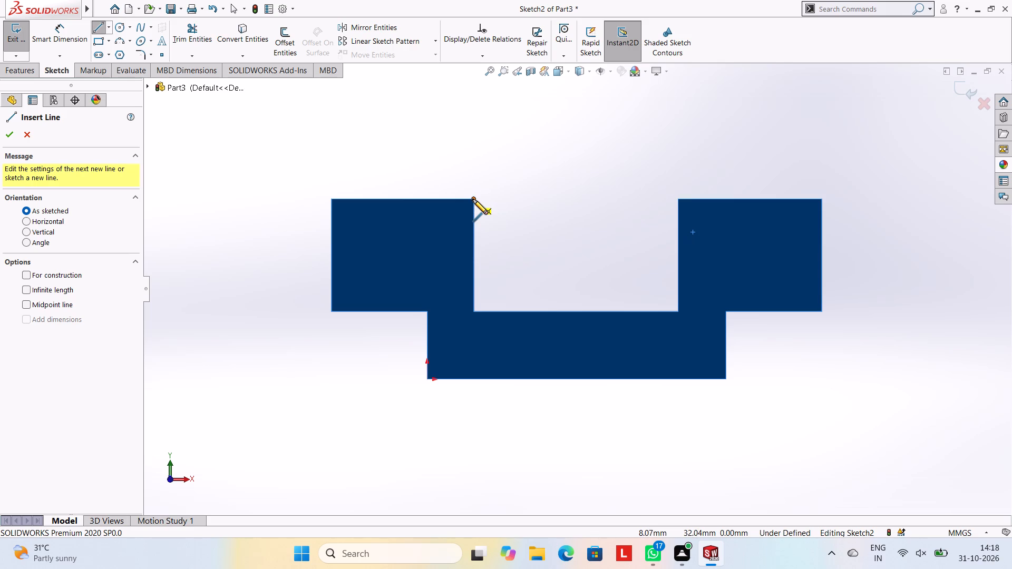
pyautogui.click(473, 199)
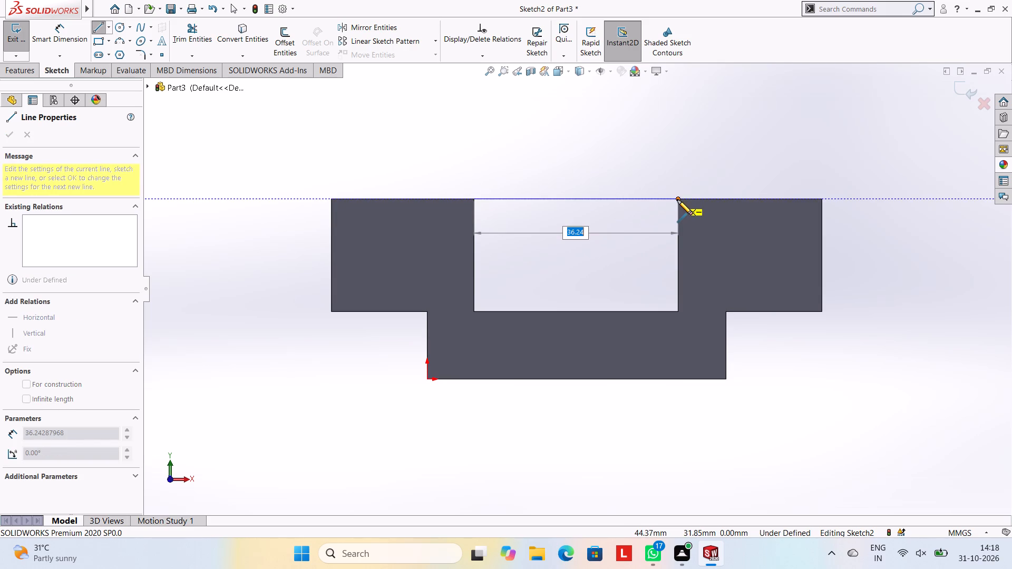
pyautogui.click(677, 200)
pyautogui.press('Escape')
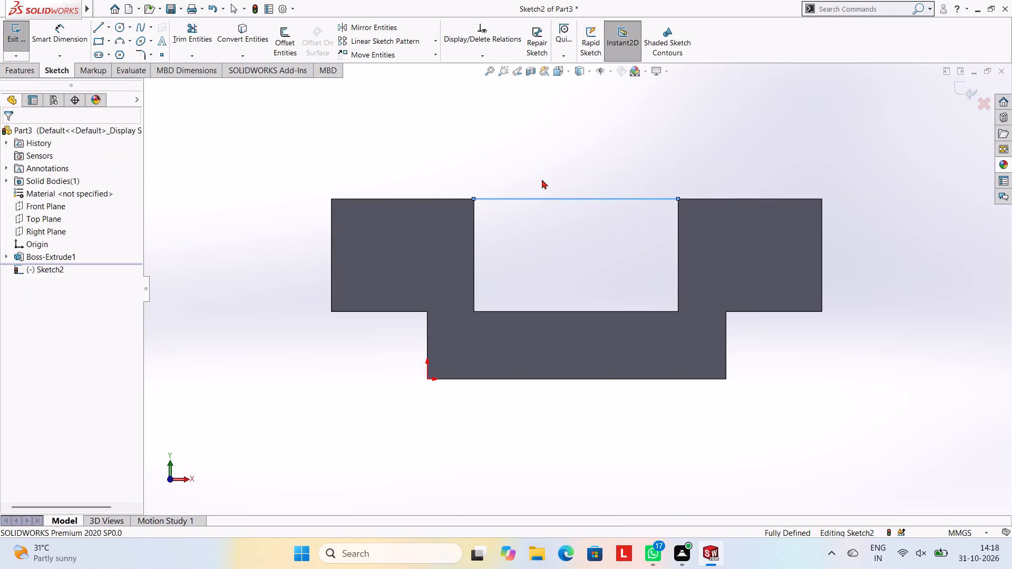
pyautogui.press('Escape')
pyautogui.press('Escape')
pyautogui.press('Escape')
pyautogui.press('Escape')
pyautogui.press('Escape')
# Sketch a circle of radius 18 mm centred on the midpoint of the line across the slot opening.
pyautogui.click(121, 25)
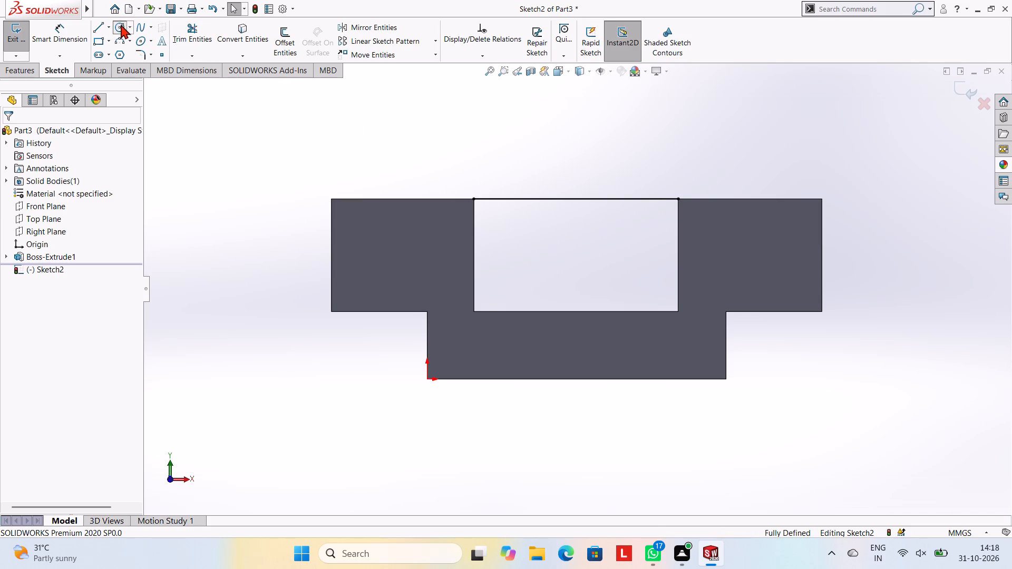
pyautogui.click(576, 197)
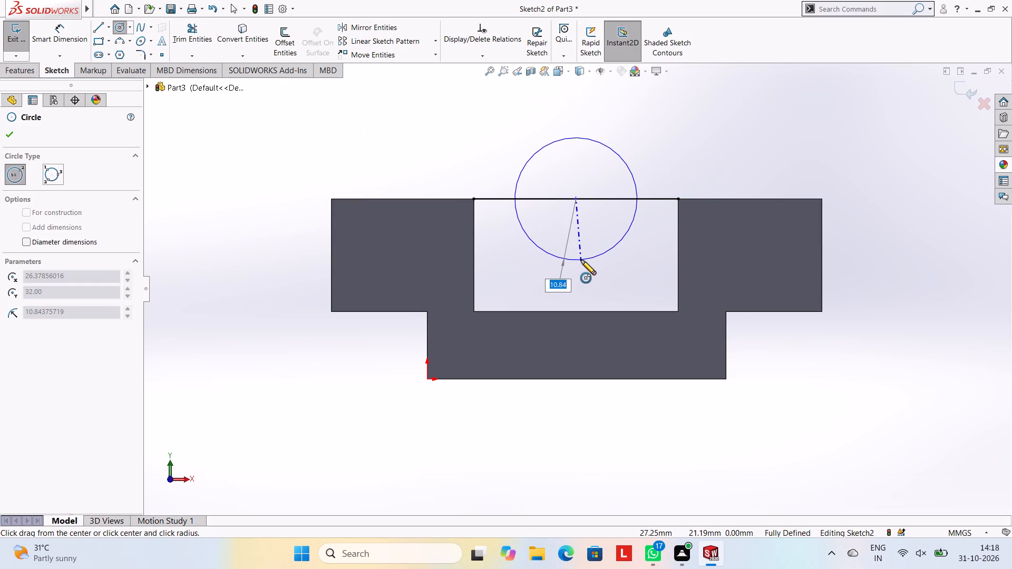
pyautogui.write('18')
pyautogui.press('Return')
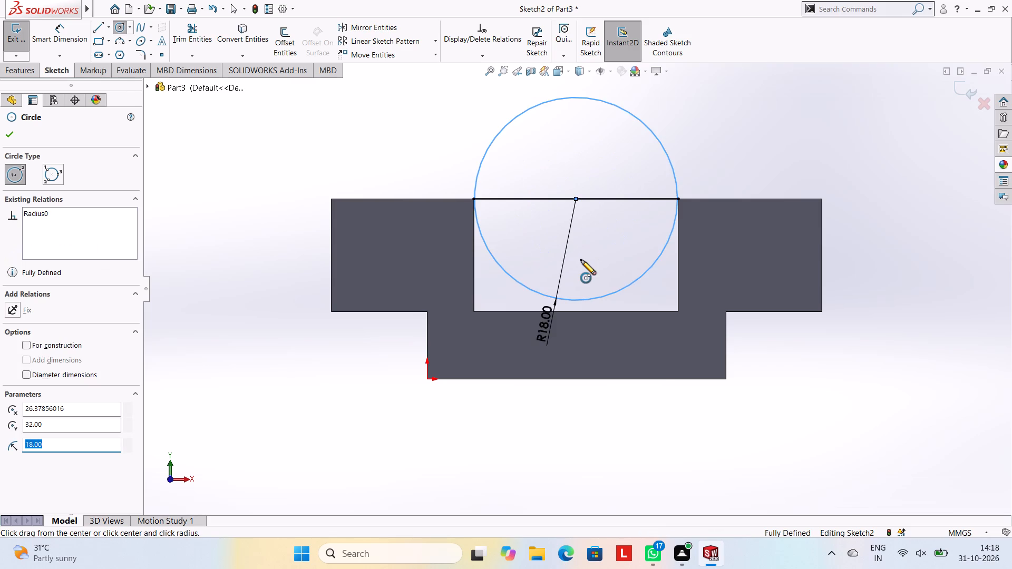
pyautogui.press('Escape')
pyautogui.press('Escape')
pyautogui.press('Escape')
pyautogui.press('Escape')
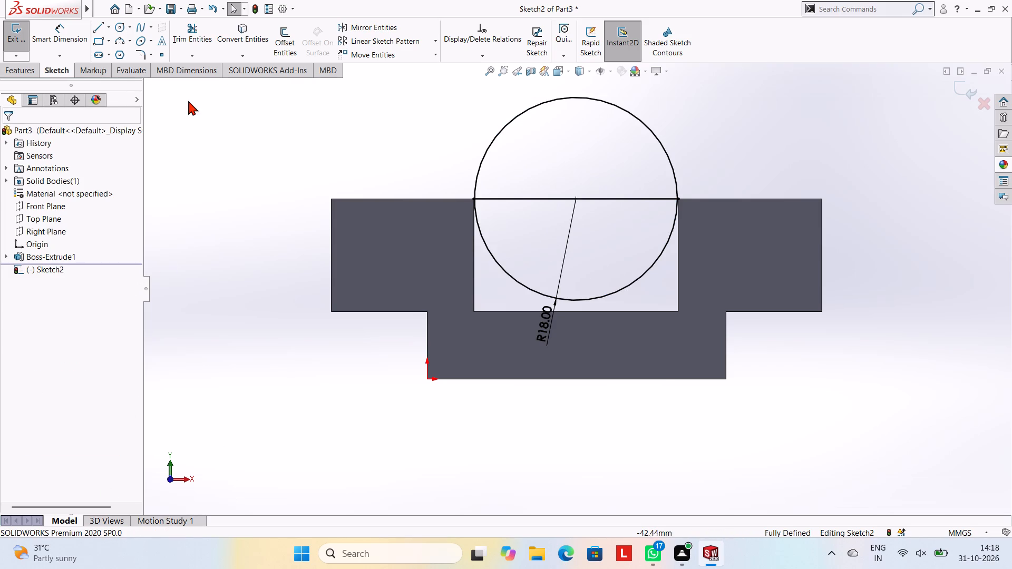
# Trim away the half of the circle lying below the line, inside the slot.
pyautogui.click(199, 36)
pyautogui.click(623, 286)
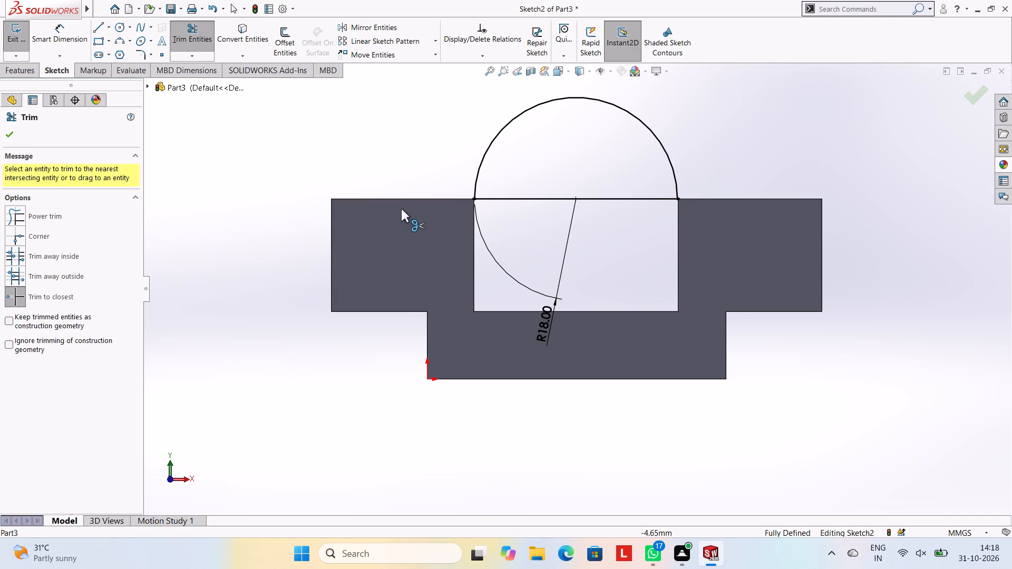
# Start another centre-point circle in the front-face sketch.
pyautogui.click(123, 30)
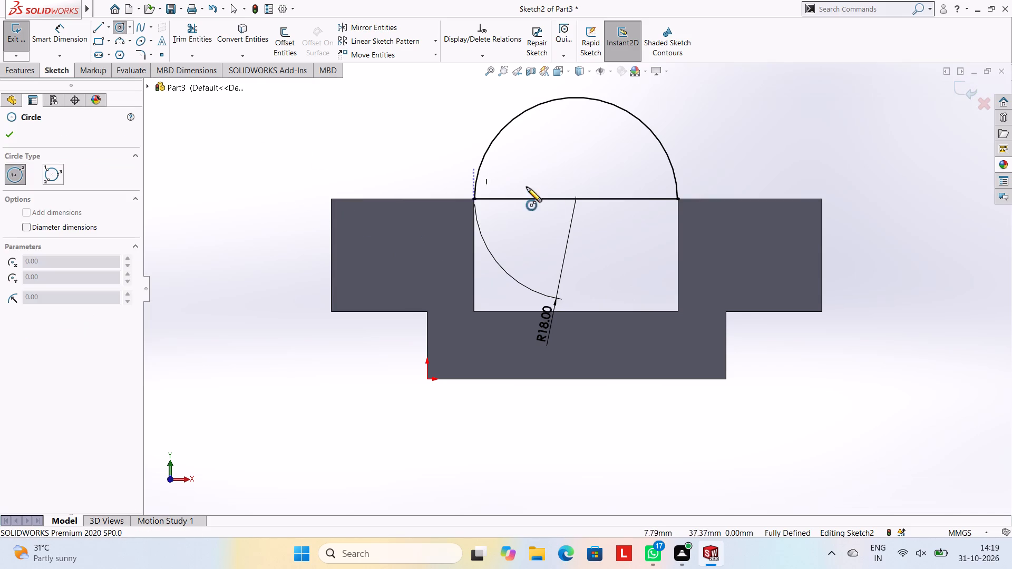
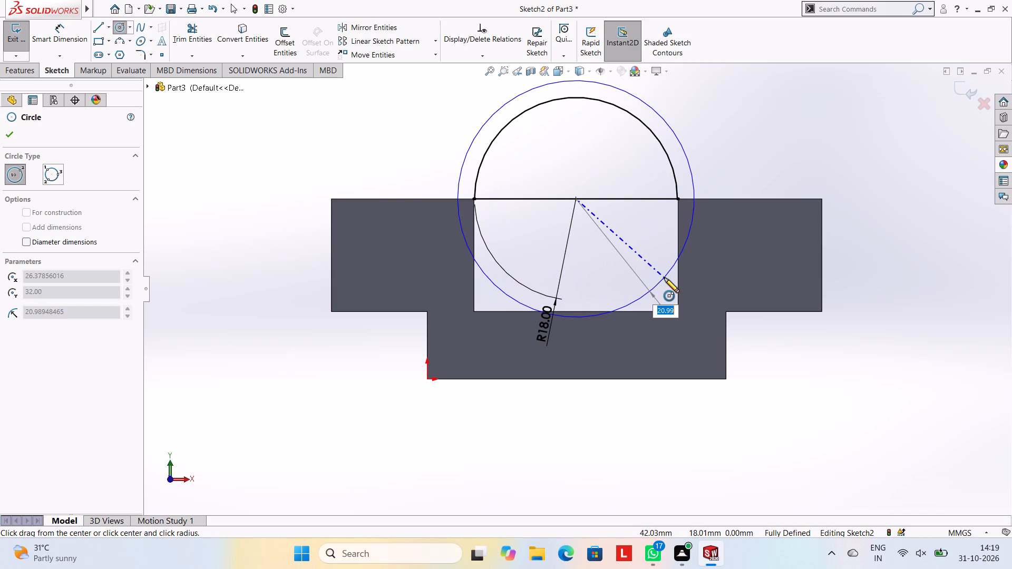
# Give the circle concentric with the arch a radius of 25 mm.
pyautogui.write('25')
pyautogui.press('Return')
pyautogui.press('Escape')
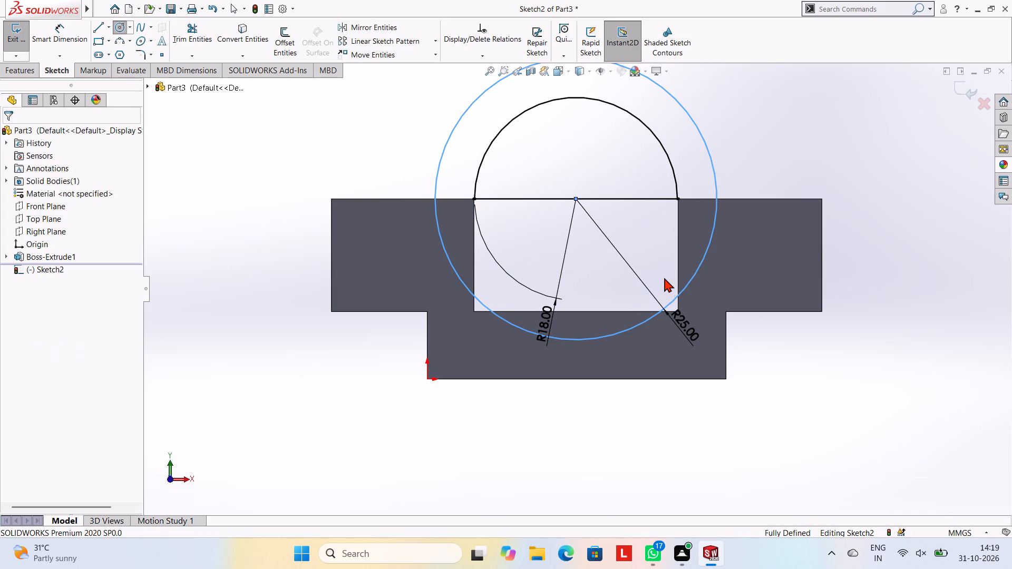
pyautogui.press('Escape')
pyautogui.press('Escape')
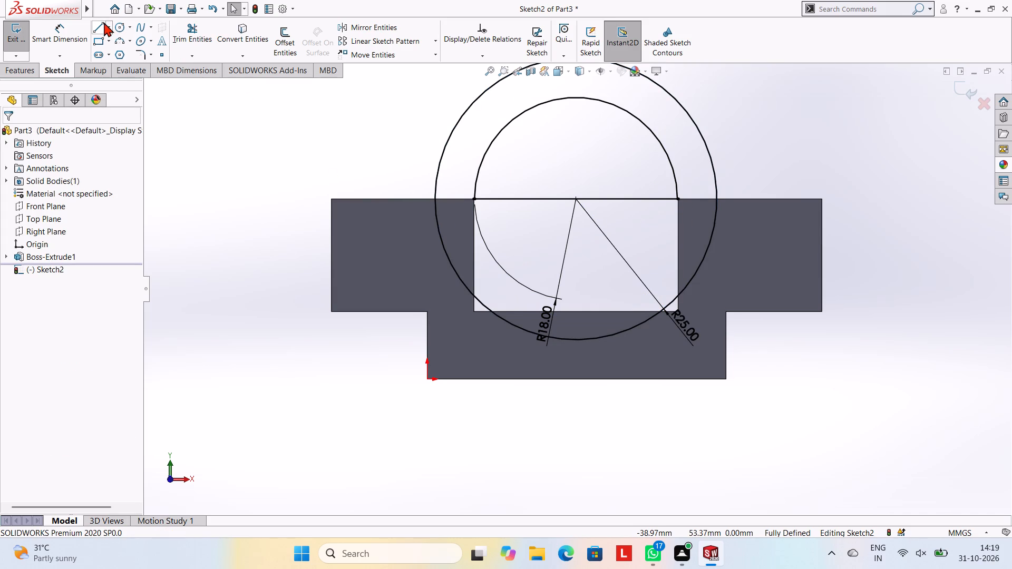
# Draw short horizontal lines along the top edges, joining each end of the 18 mm arc to the 25 mm circle.
pyautogui.click(104, 22)
pyautogui.click(475, 199)
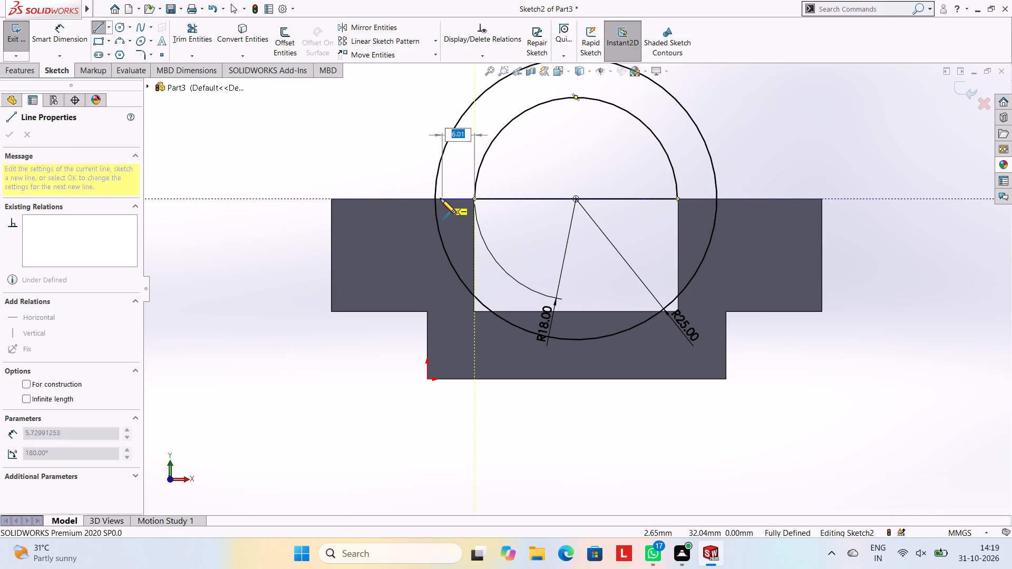
pyautogui.click(435, 199)
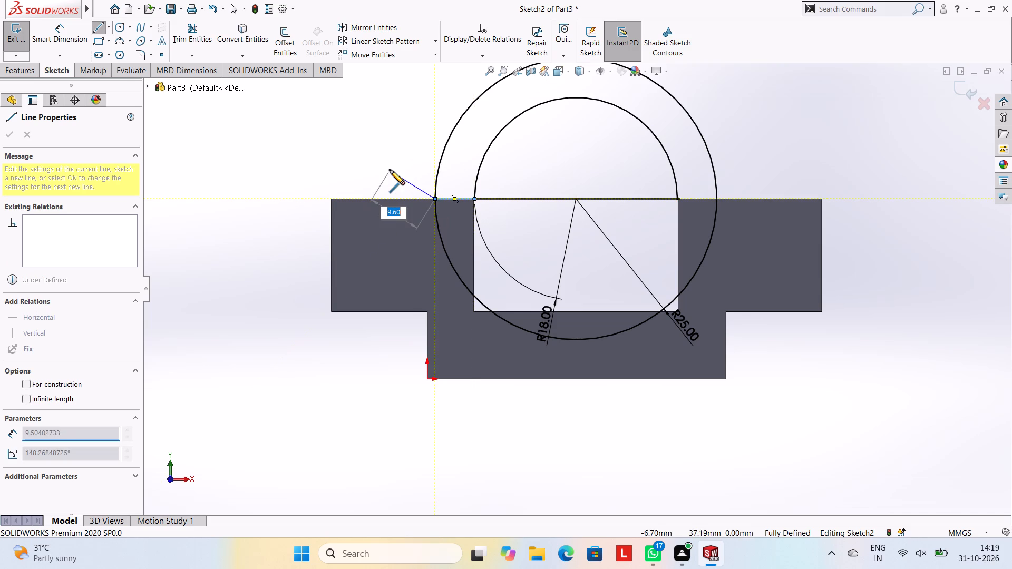
pyautogui.press('Escape')
pyautogui.press('Escape')
pyautogui.press('Escape')
pyautogui.press('Escape')
pyautogui.click(98, 28)
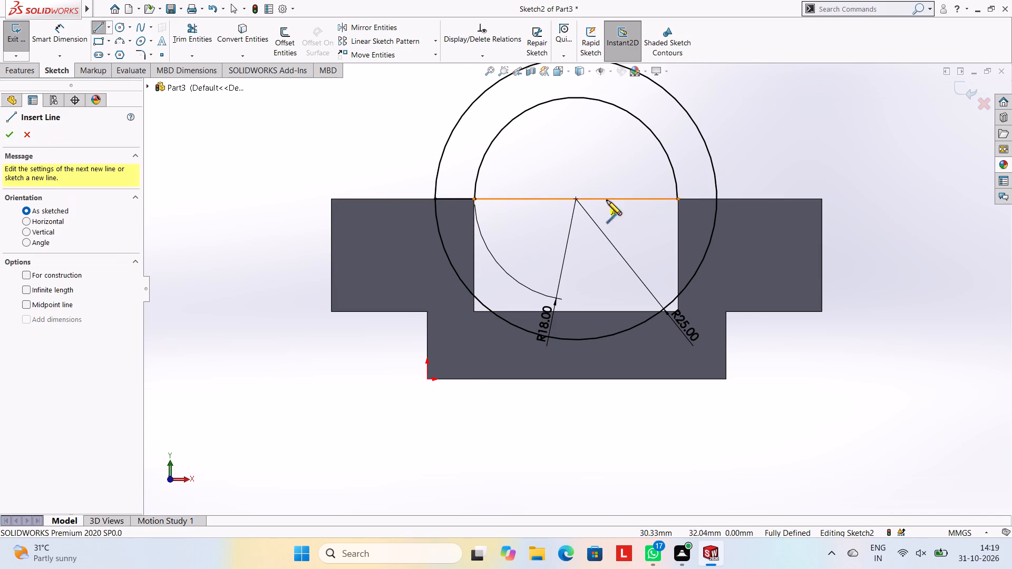
pyautogui.click(678, 200)
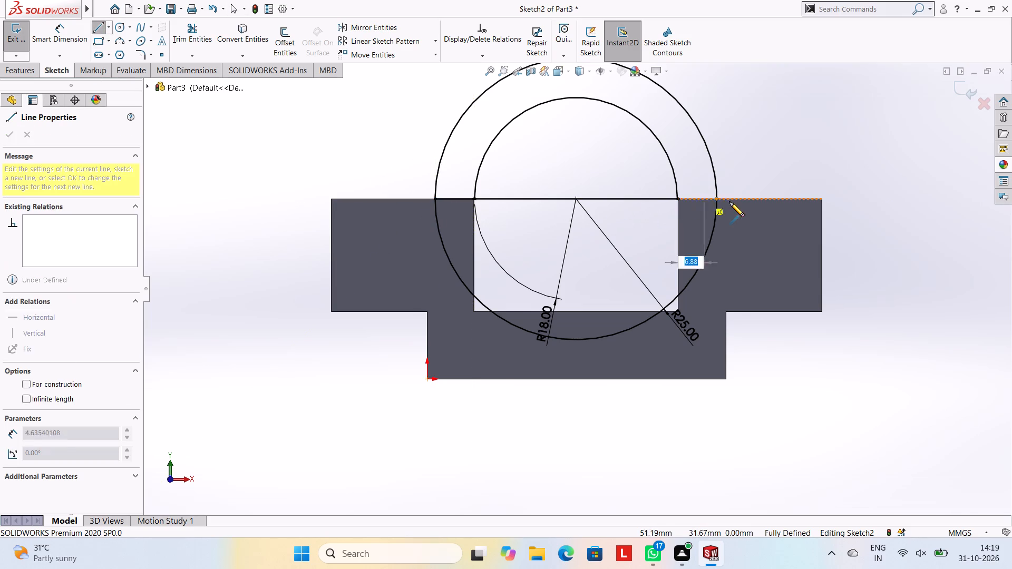
pyautogui.click(718, 201)
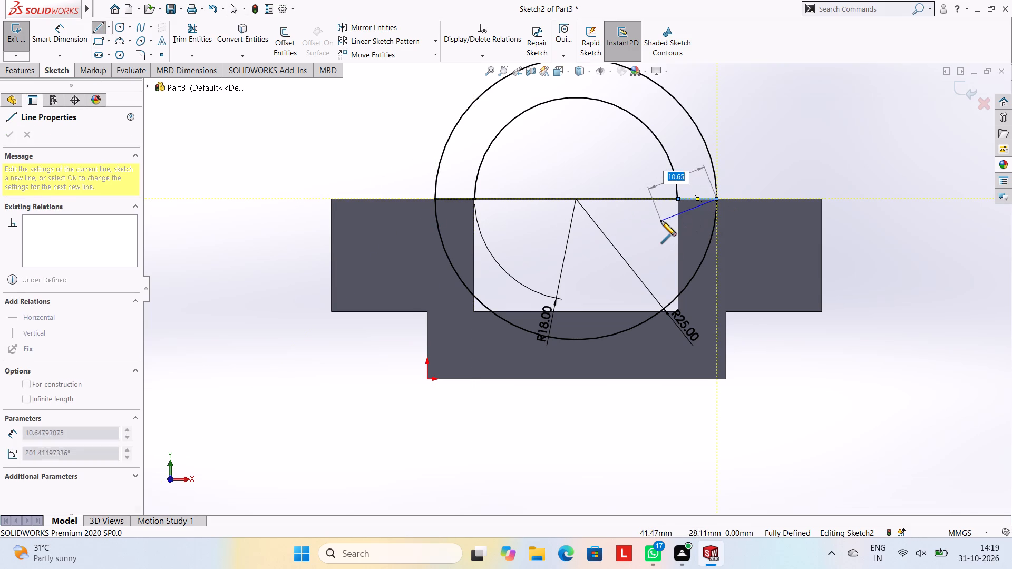
pyautogui.press('Escape')
pyautogui.press('Escape')
pyautogui.press('Escape')
# Trim away the half of the 25 mm circle lying below the top edges.
pyautogui.click(202, 43)
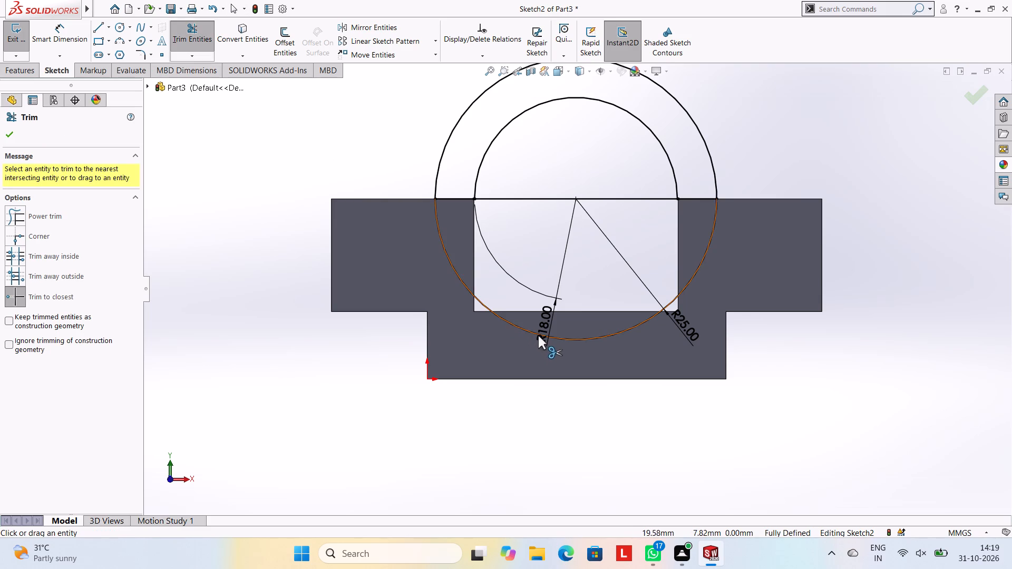
pyautogui.click(538, 336)
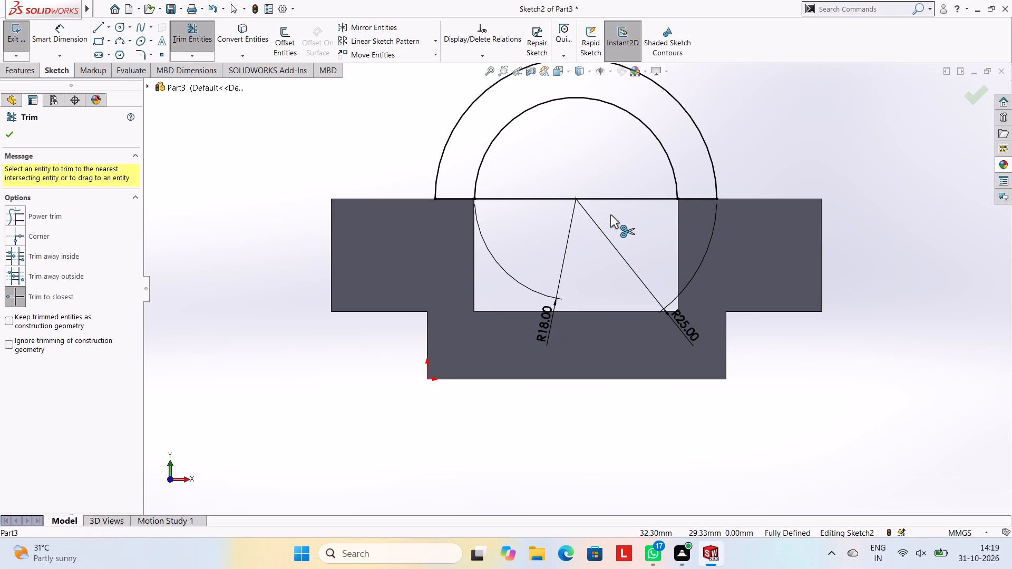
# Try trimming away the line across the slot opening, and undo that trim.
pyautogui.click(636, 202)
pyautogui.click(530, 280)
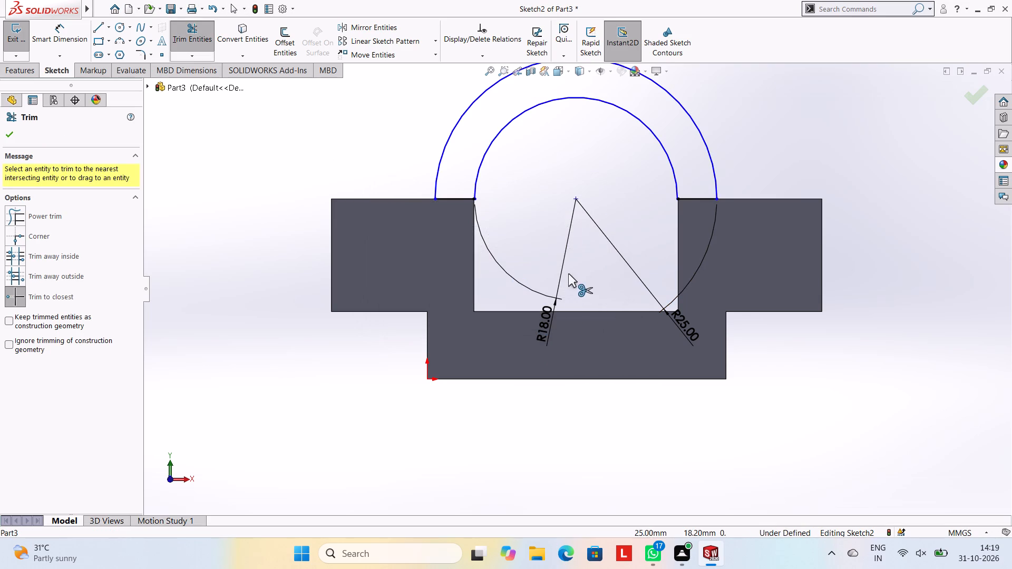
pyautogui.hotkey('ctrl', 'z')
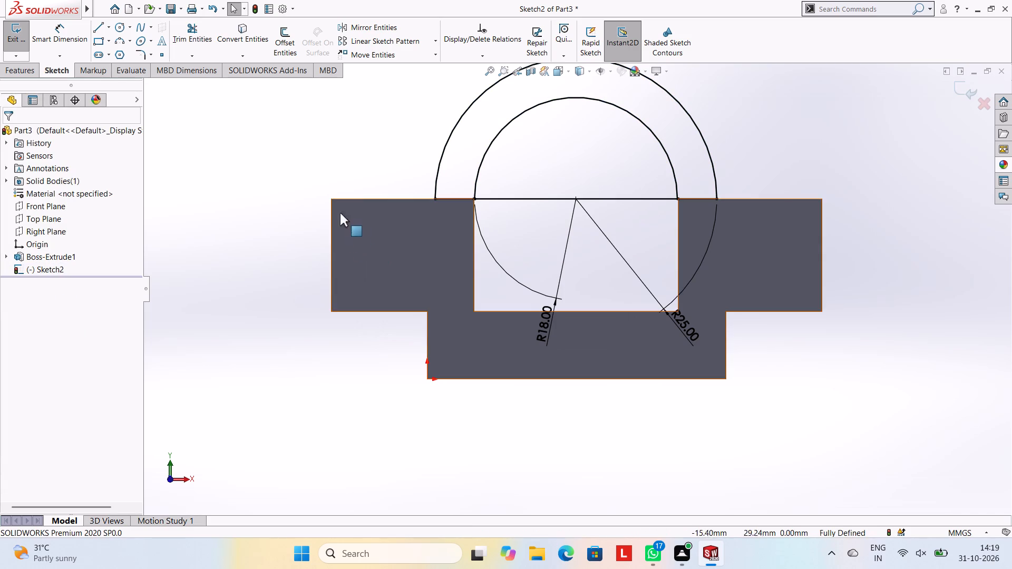
# Extrude the ring-shaped region between the two arcs 60 mm in the reversed direction, over the body, with merged result.
pyautogui.scroll(2, 654, 156)
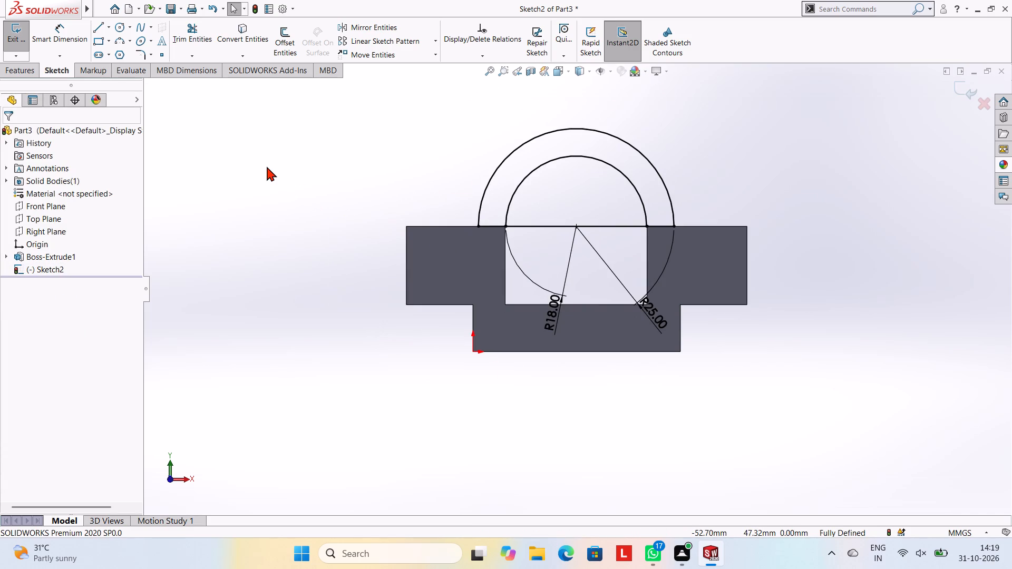
pyautogui.moveTo(377, 189); pyautogui.dragTo(393, 207, button='middle')
pyautogui.scroll(1, 393, 207)
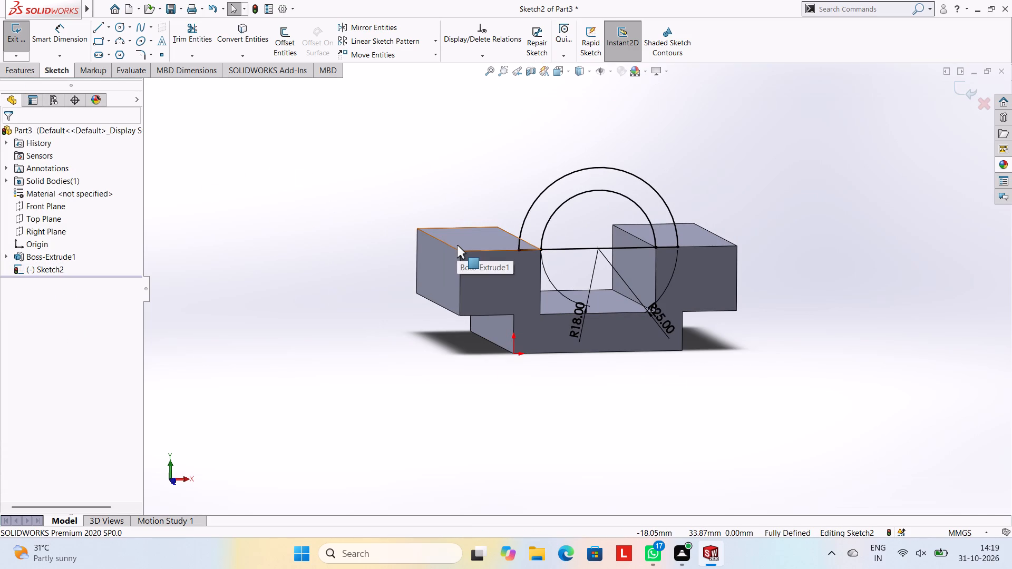
pyautogui.hotkey('ctrl', '8')
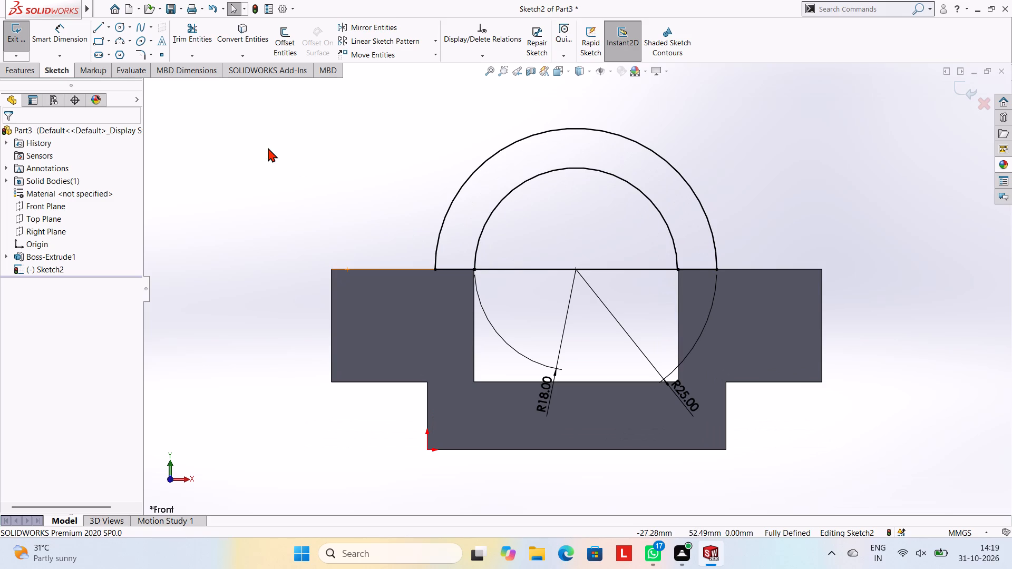
pyautogui.click(18, 74)
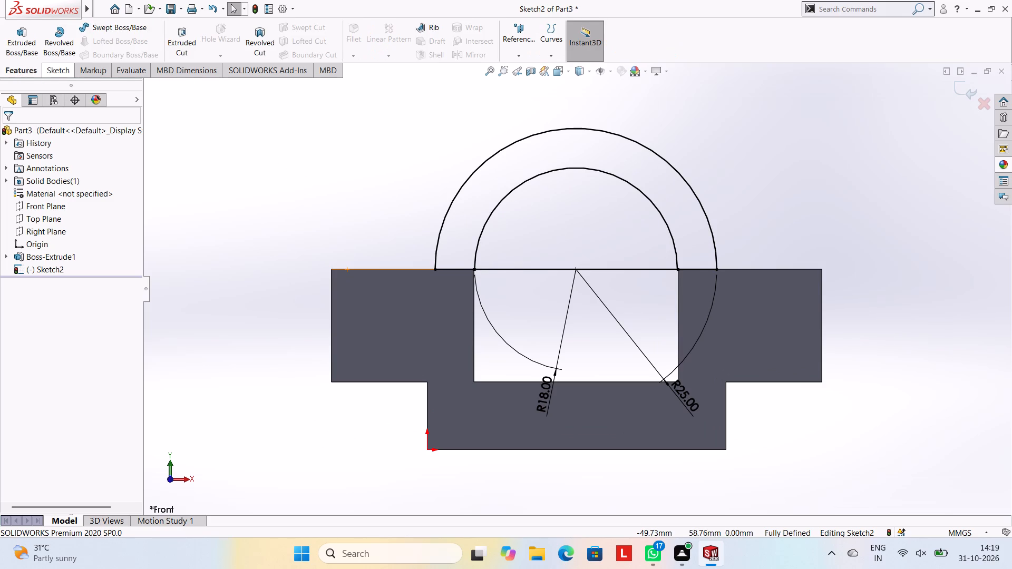
pyautogui.click(32, 40)
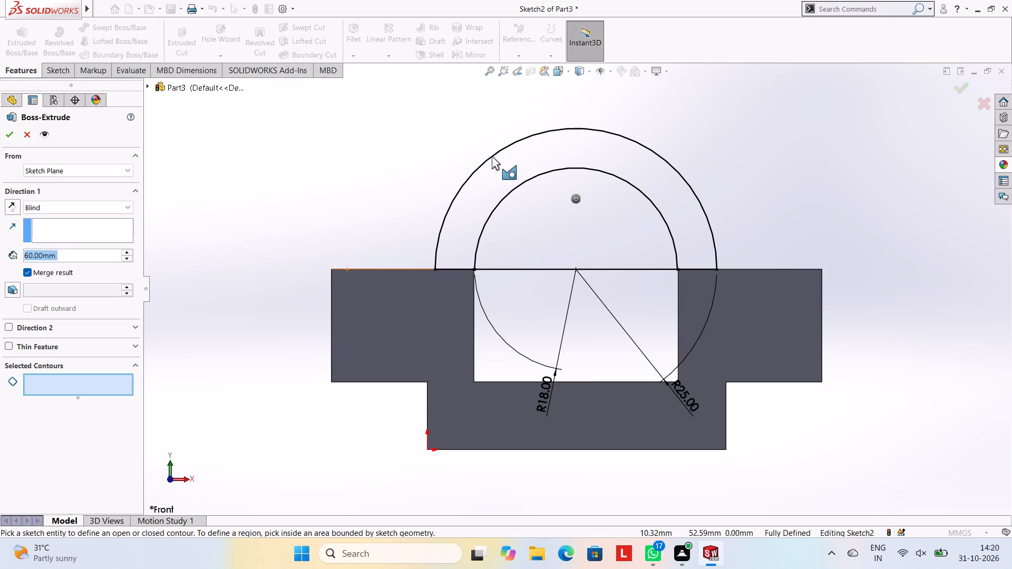
pyautogui.click(499, 160)
pyautogui.moveTo(373, 149); pyautogui.dragTo(432, 193, button='middle')
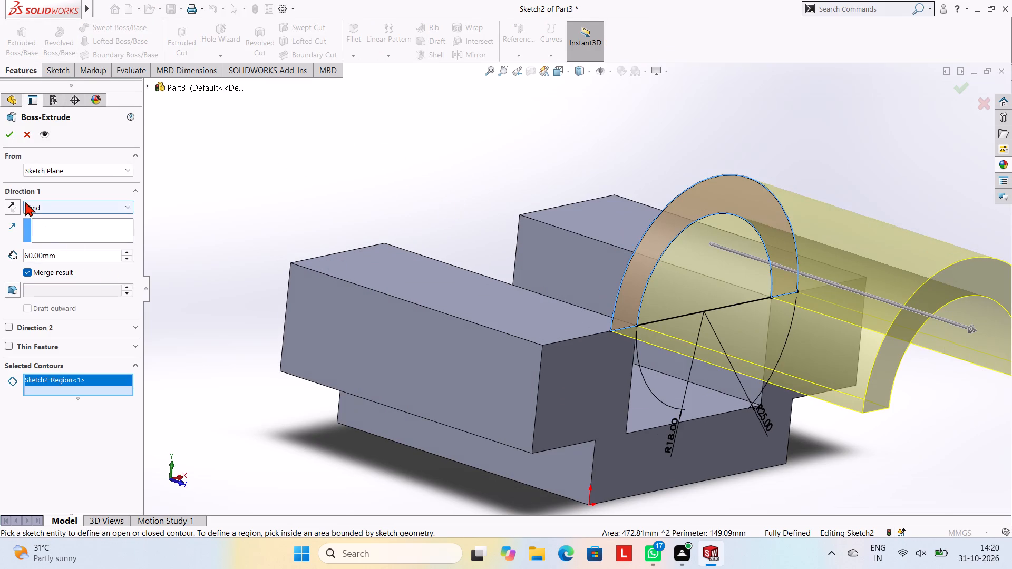
pyautogui.click(17, 204)
pyautogui.click(8, 130)
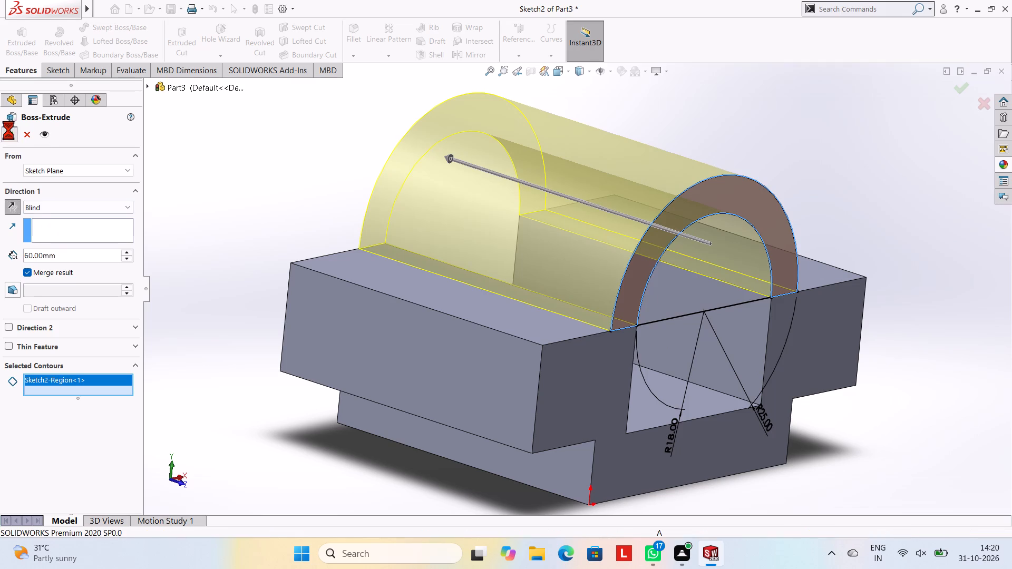
pyautogui.click(155, 151)
# Start a sketch on the part's front face and draw a circle of radius 18 mm centred on the arch's centre.
pyautogui.moveTo(727, 214); pyautogui.dragTo(666, 186, button='middle')
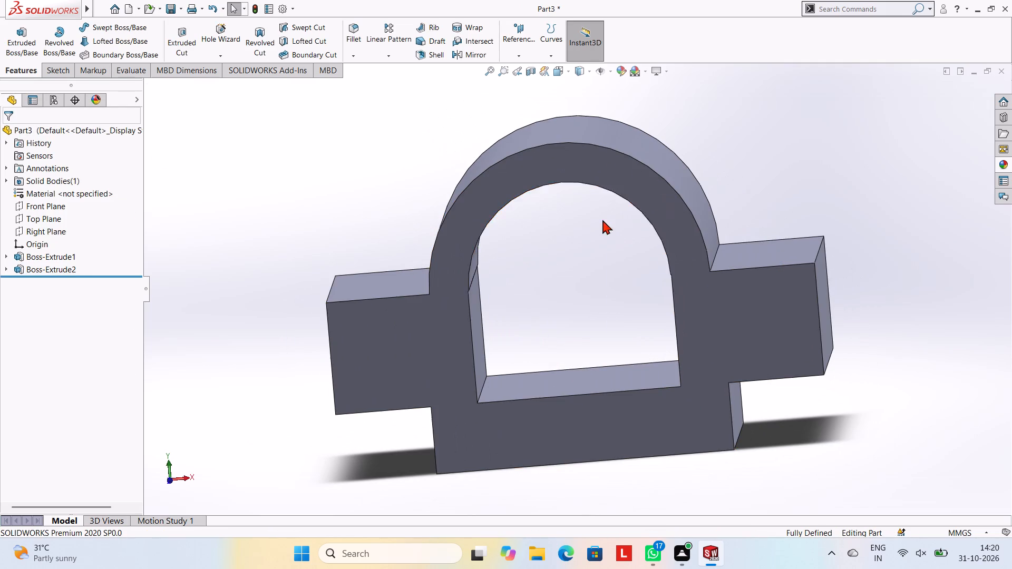
pyautogui.click(578, 161)
pyautogui.click(624, 130)
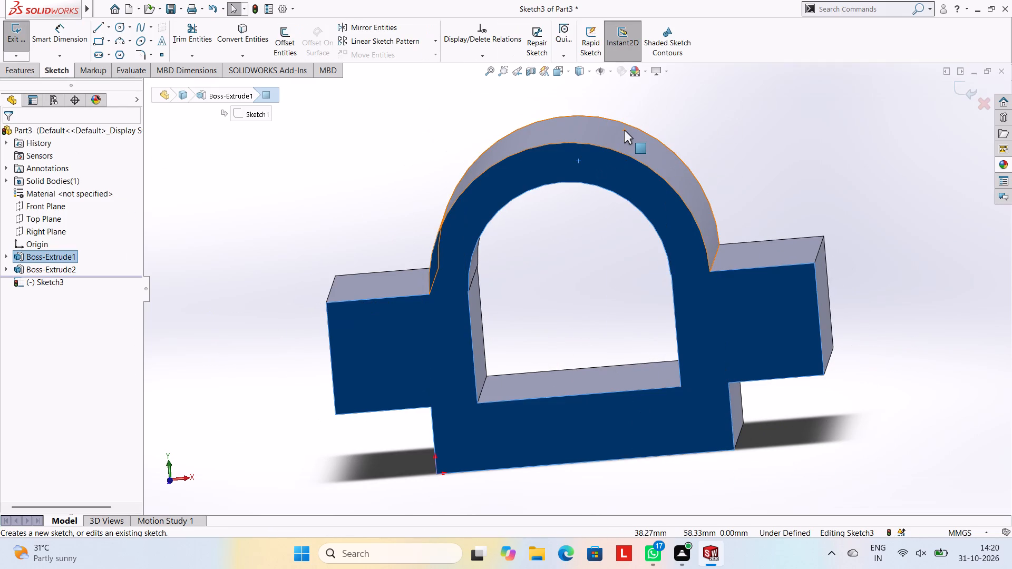
pyautogui.hotkey('ctrl', '8')
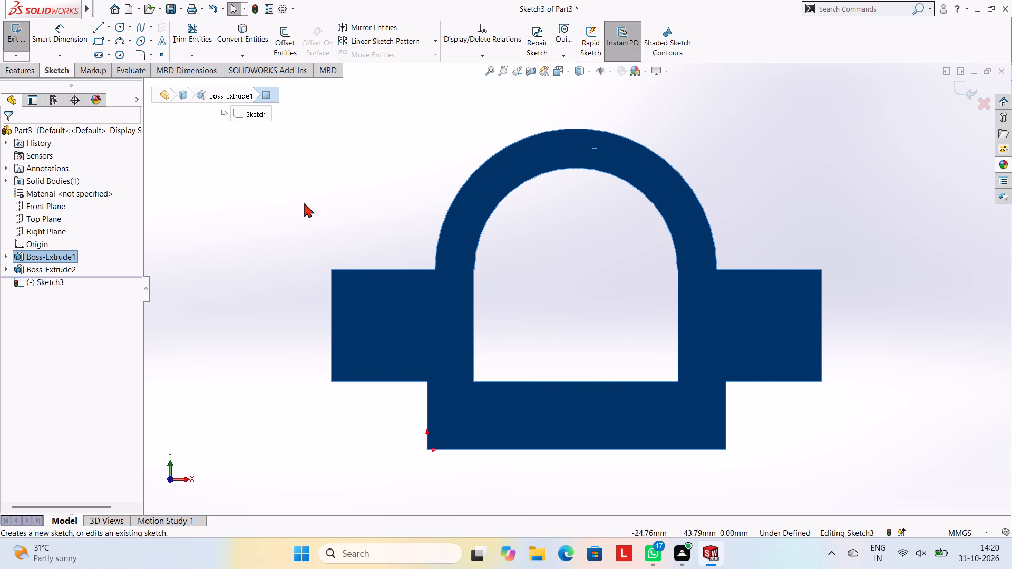
pyautogui.moveTo(338, 192); pyautogui.dragTo(352, 257, button='middle')
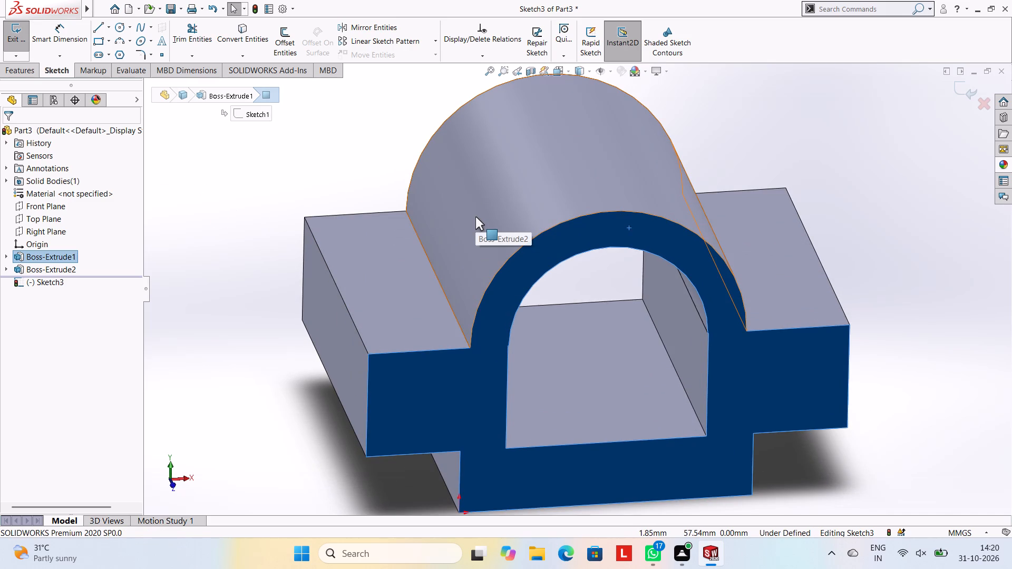
pyautogui.hotkey('ctrl', '8')
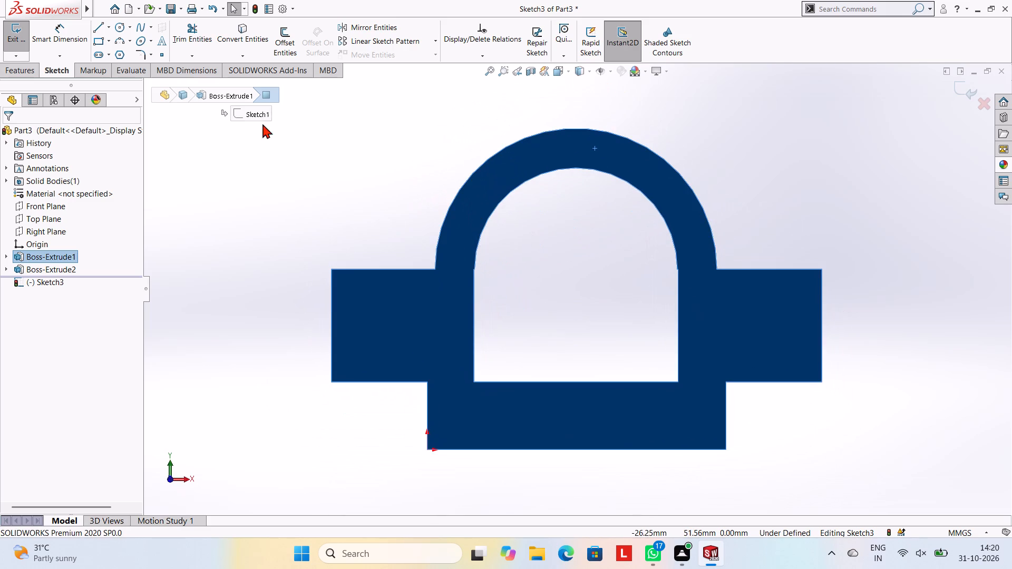
pyautogui.click(121, 29)
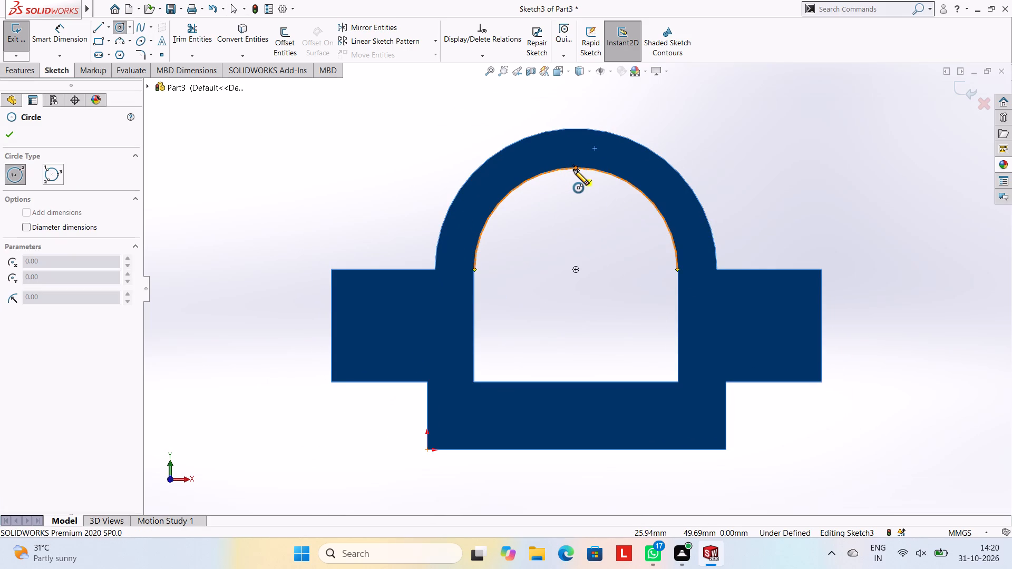
pyautogui.click(575, 270)
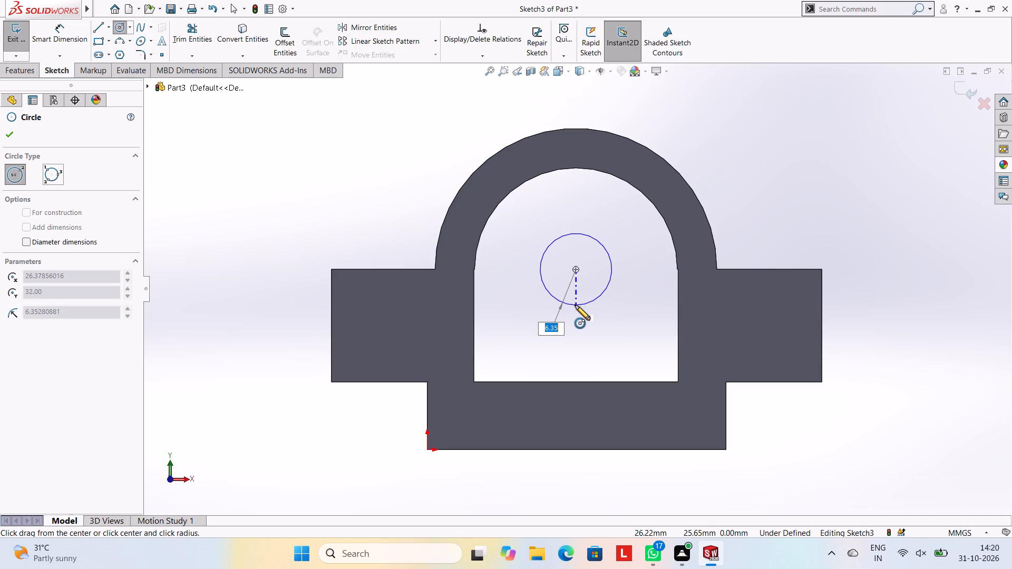
pyautogui.write('18')
pyautogui.press('Return')
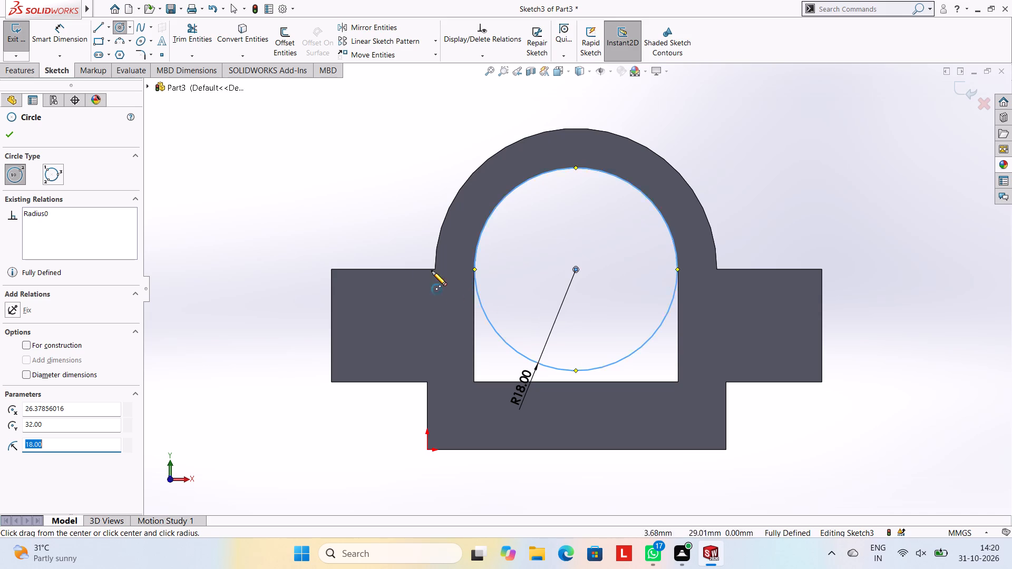
# Draw a horizontal line about 36 mm long across the circle, between the slot's upper corners.
pyautogui.click(100, 28)
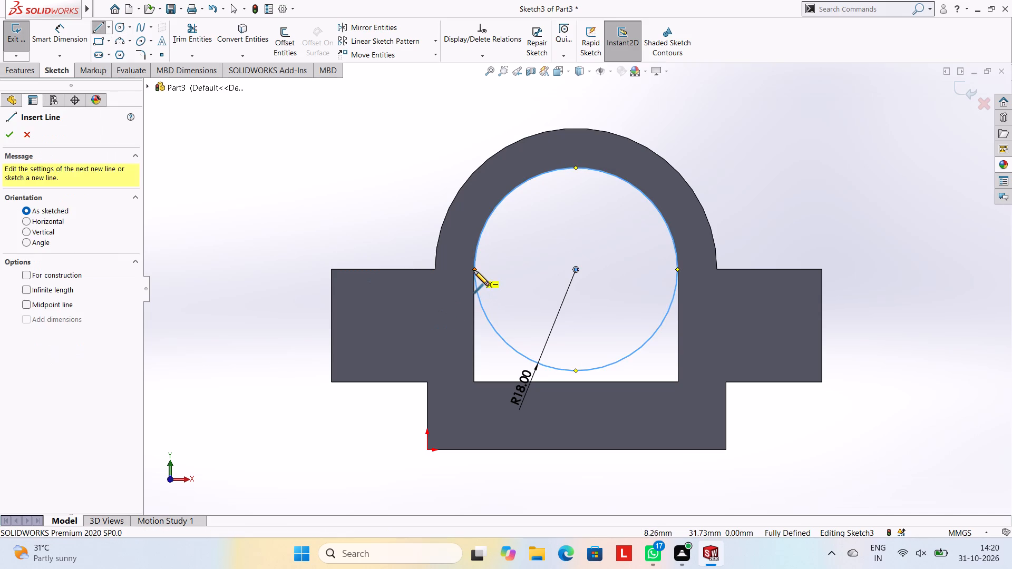
pyautogui.click(474, 270)
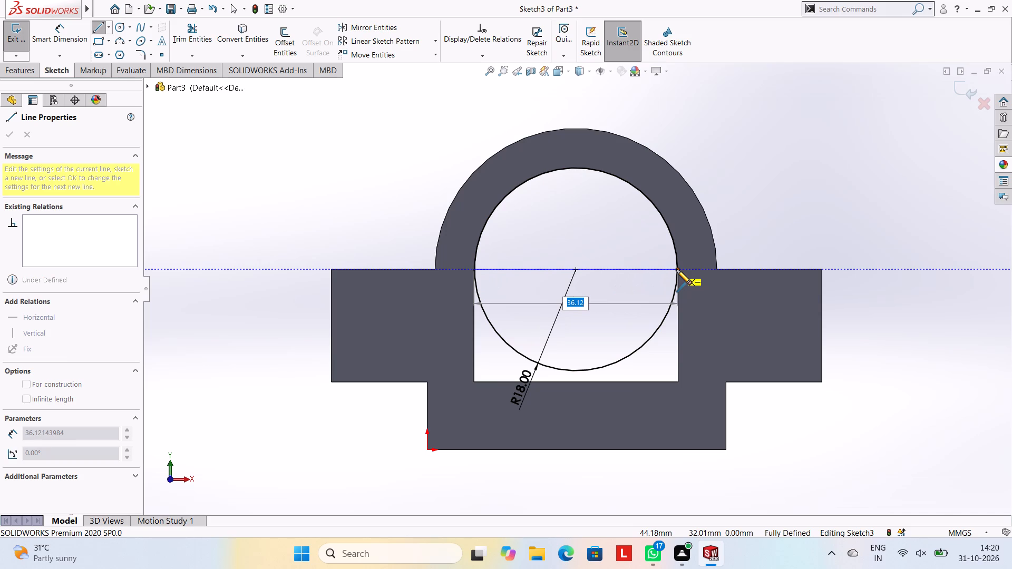
pyautogui.click(678, 269)
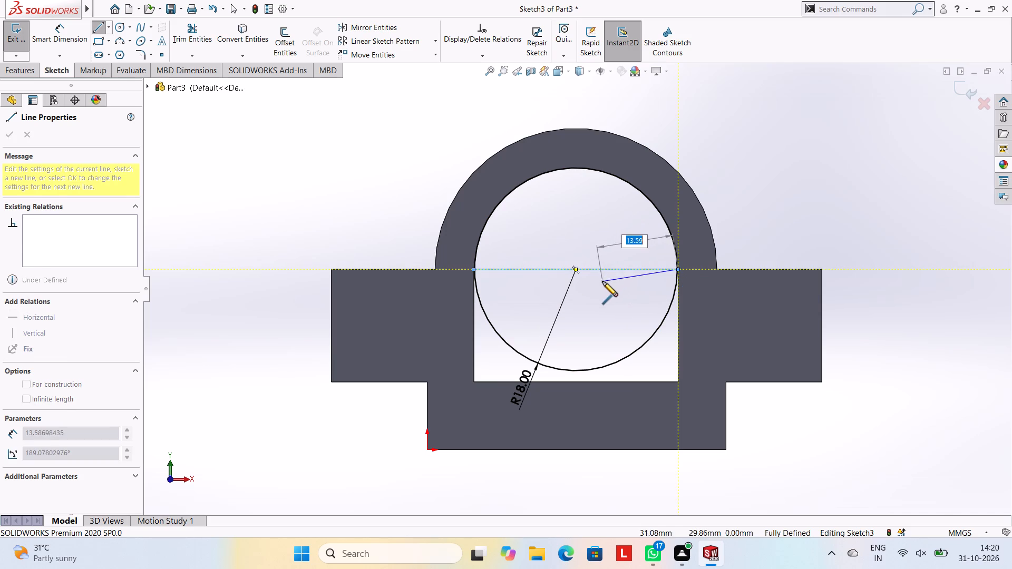
pyautogui.press('Escape')
pyautogui.press('Escape')
pyautogui.press('Escape')
# Trim away the half of the 18 mm circle lying below the horizontal line.
pyautogui.click(198, 37)
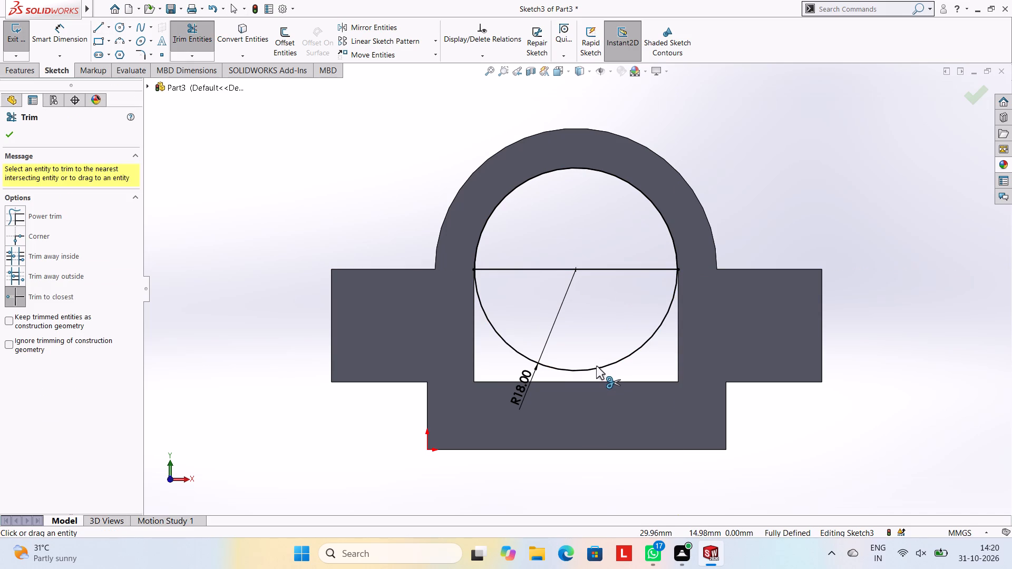
pyautogui.click(596, 367)
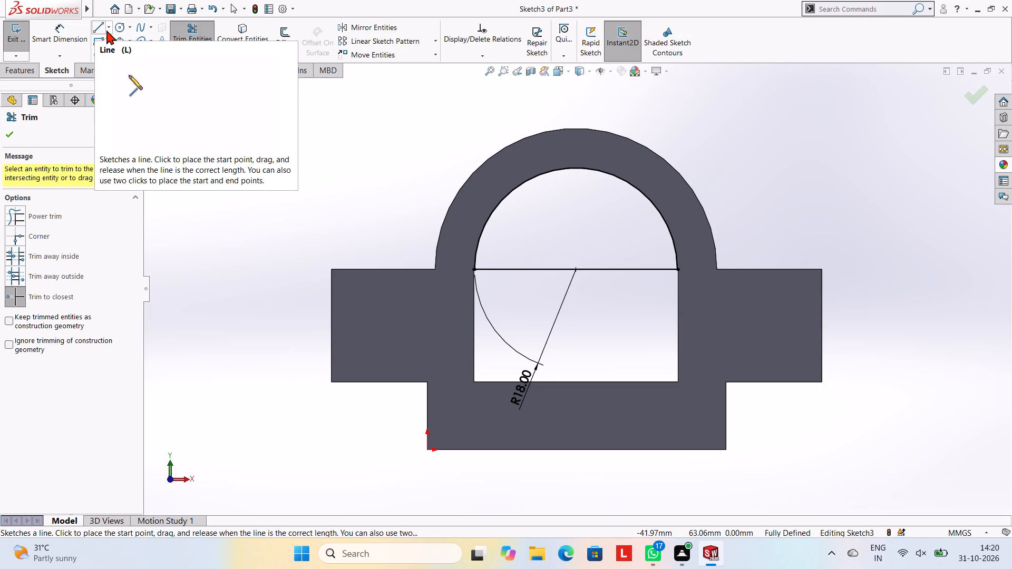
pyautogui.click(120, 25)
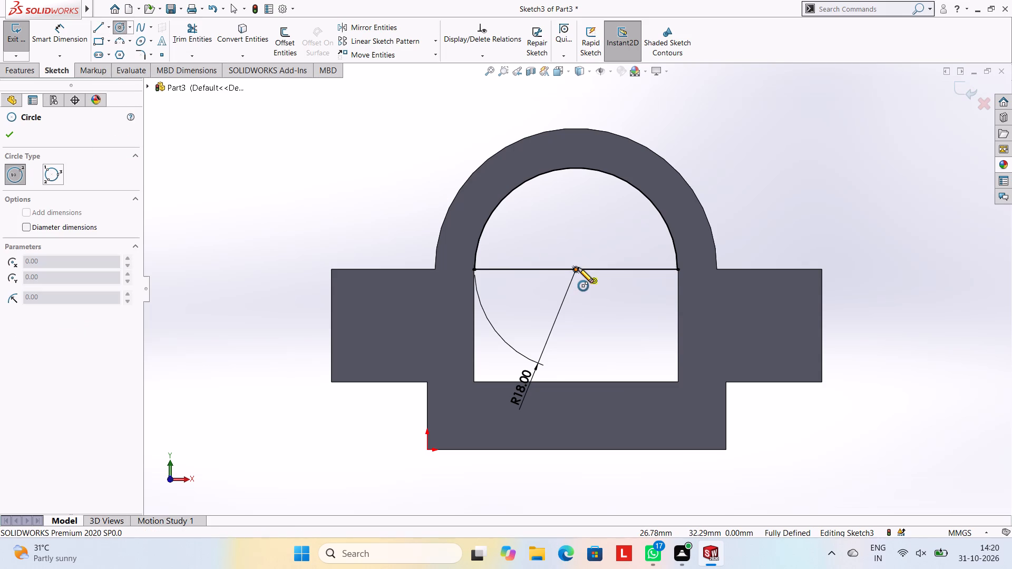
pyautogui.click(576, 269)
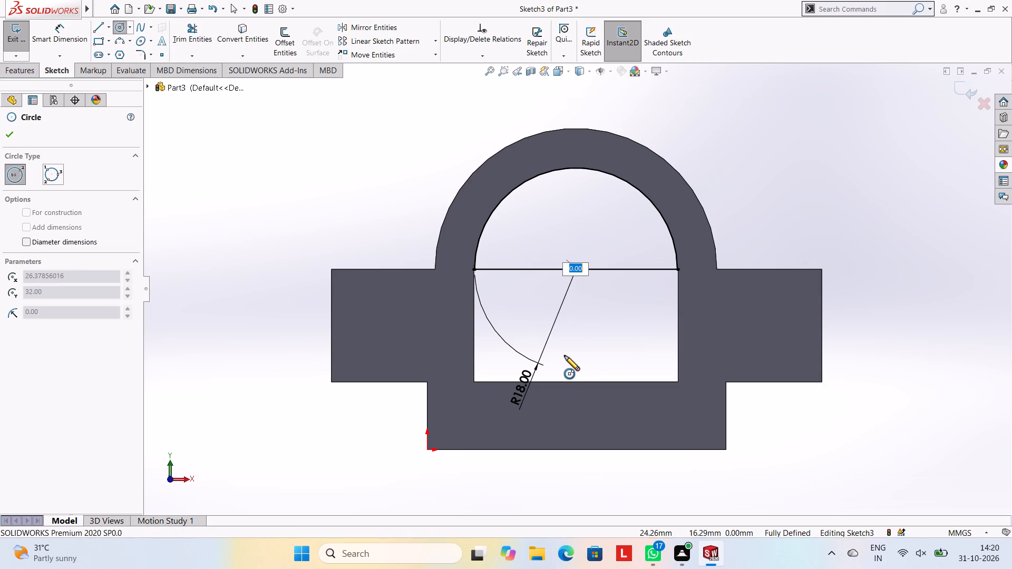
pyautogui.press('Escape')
# Draw a circle of radius 25 mm centred on the arch's centre.
pyautogui.click(119, 28)
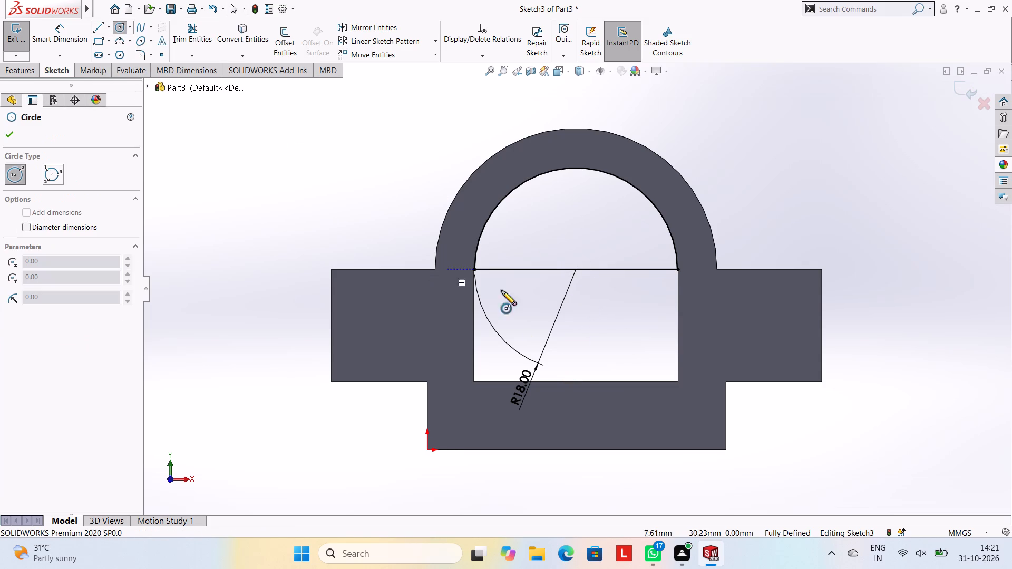
pyautogui.click(575, 270)
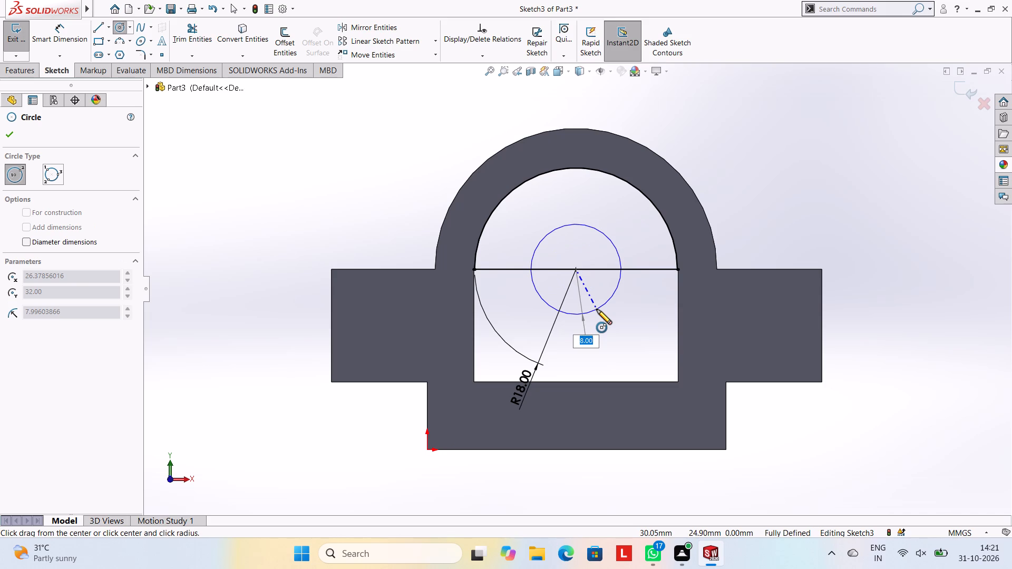
pyautogui.write('25')
pyautogui.press('Return')
pyautogui.press('Escape')
pyautogui.press('Escape')
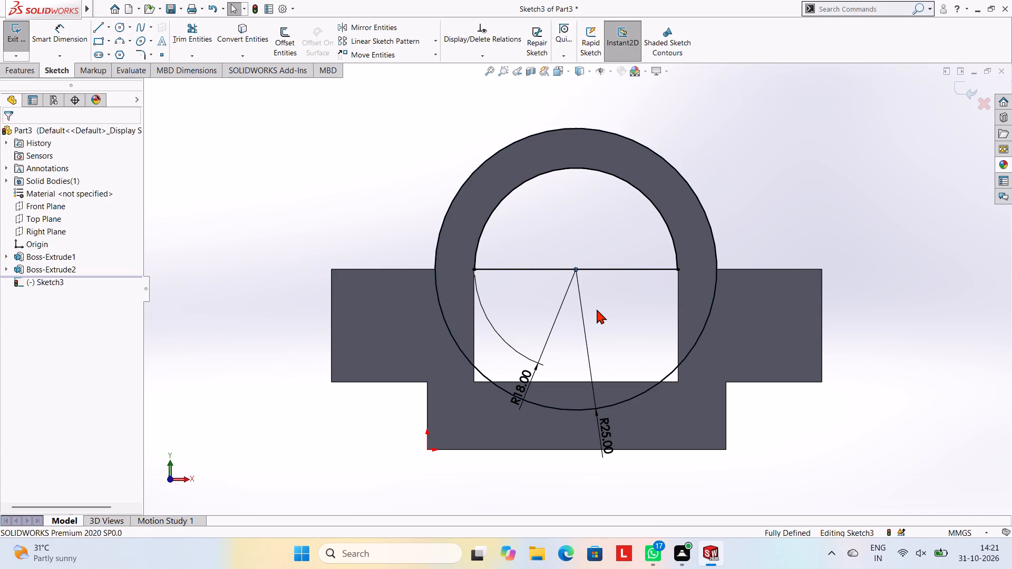
# Draw two horizontal lines, each about 7 mm long, joining the 18 mm arc's ends to the 25 mm circle on both sides.
pyautogui.click(100, 22)
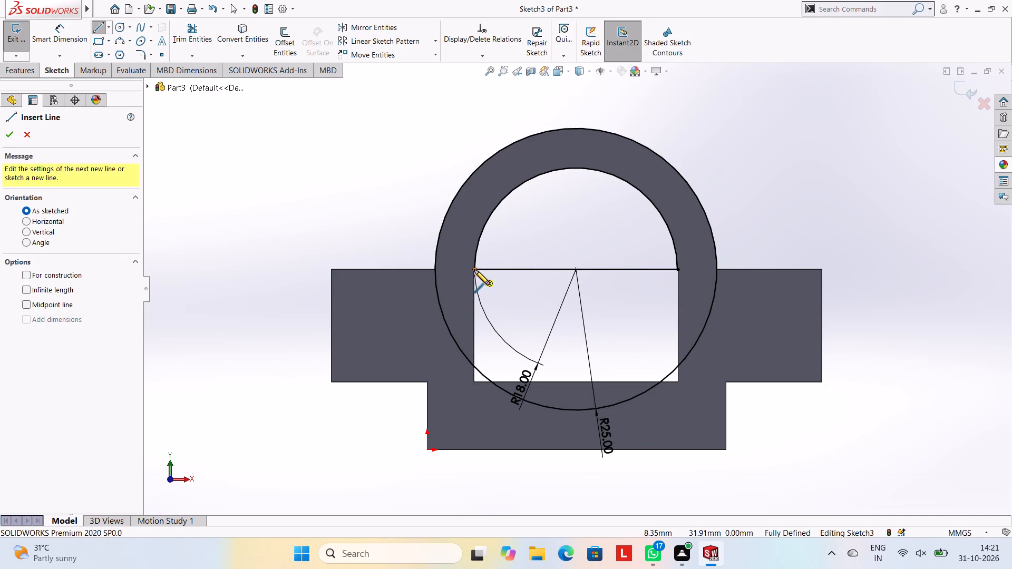
pyautogui.click(474, 270)
pyautogui.click(436, 270)
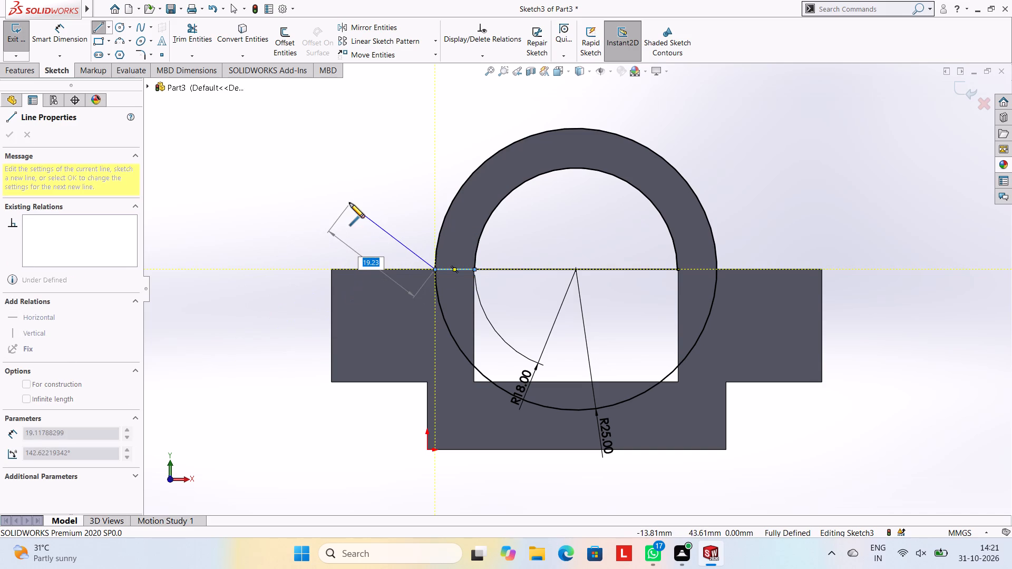
pyautogui.press('Escape')
pyautogui.press('Escape')
pyautogui.press('Escape')
pyautogui.click(100, 28)
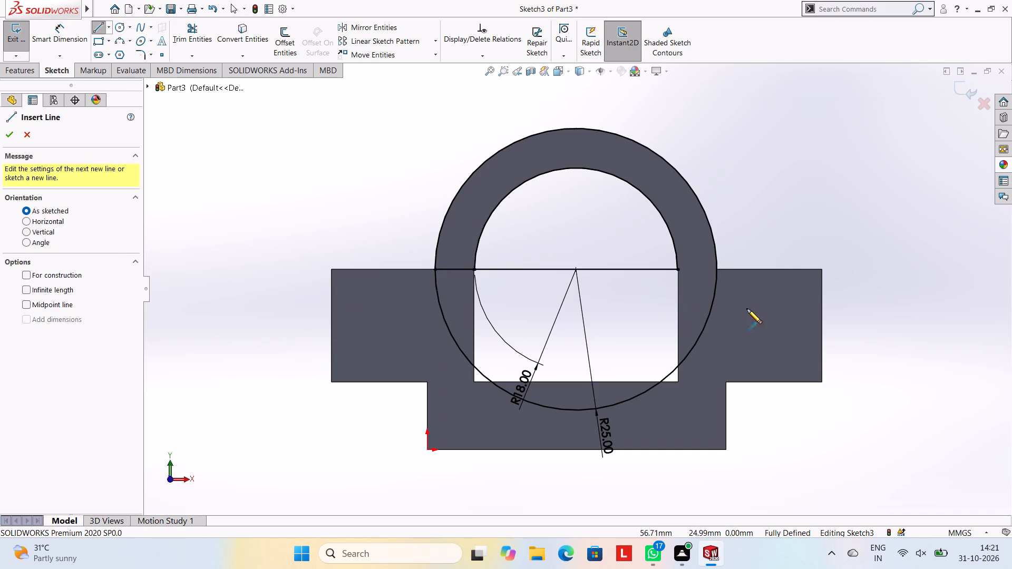
pyautogui.click(678, 270)
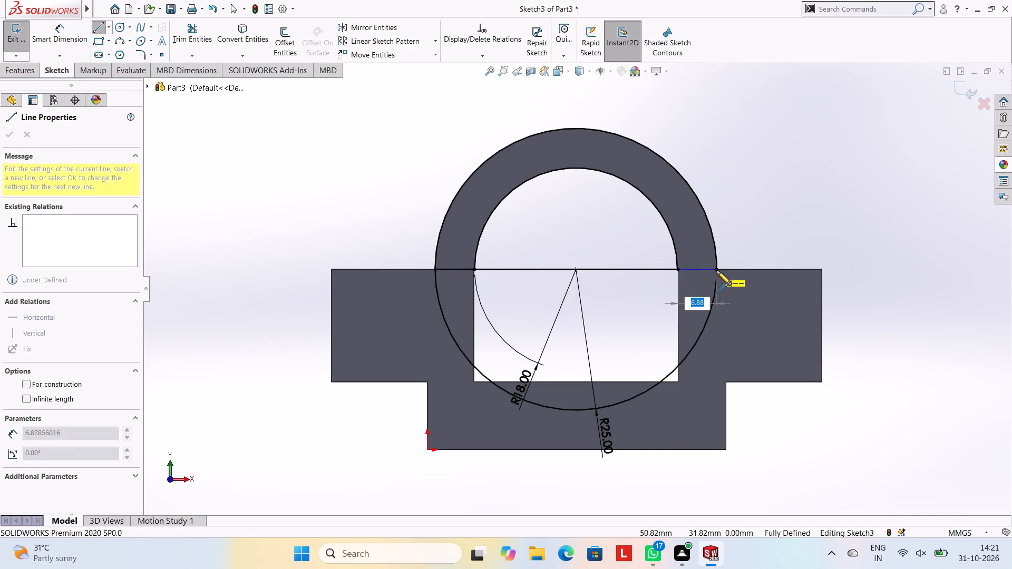
pyautogui.click(718, 270)
pyautogui.press('Escape')
pyautogui.press('Escape')
pyautogui.press('Escape')
pyautogui.press('Escape')
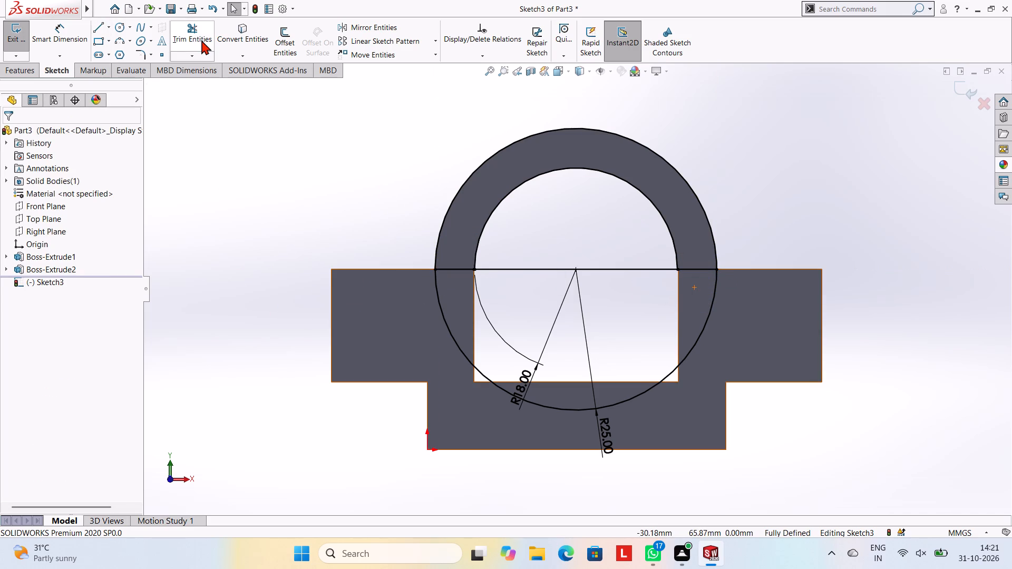
# Trim away the half of the 25 mm circle lying below the horizontal lines.
pyautogui.click(201, 40)
pyautogui.click(655, 387)
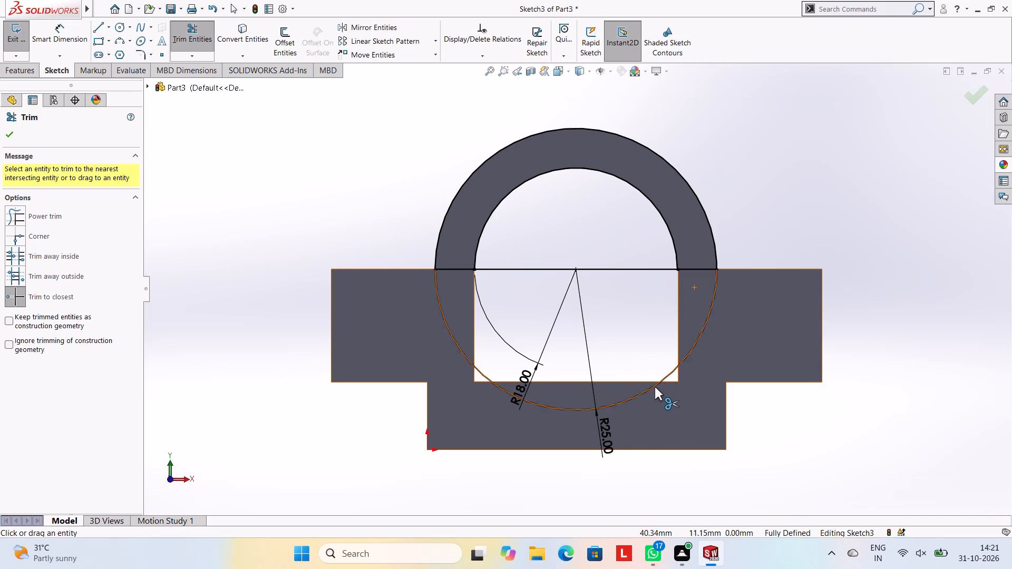
pyautogui.press('Escape')
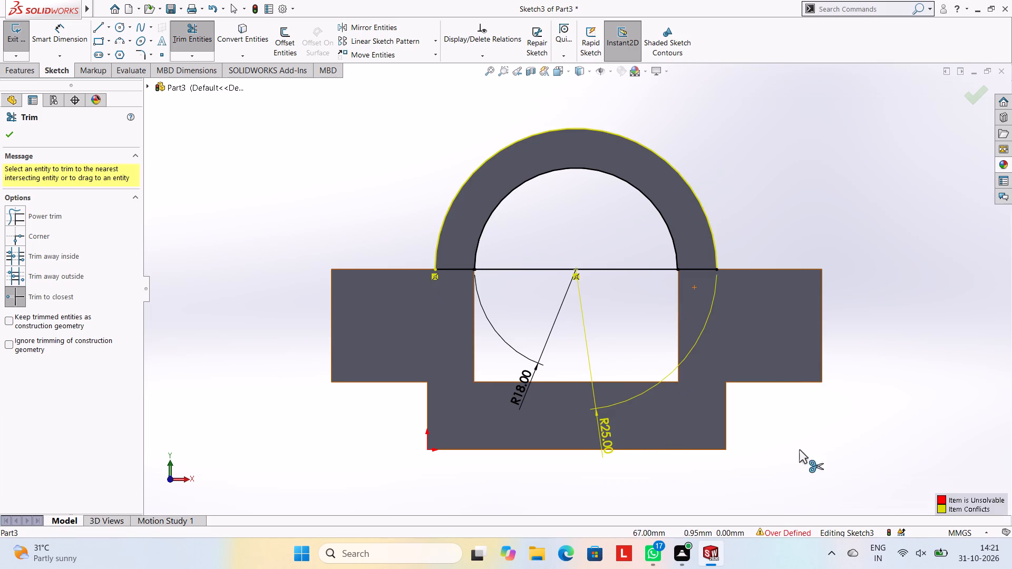
# Delete the R25 radius dimension of the outer arc.
pyautogui.rightClick(608, 431)
pyautogui.press('Escape')
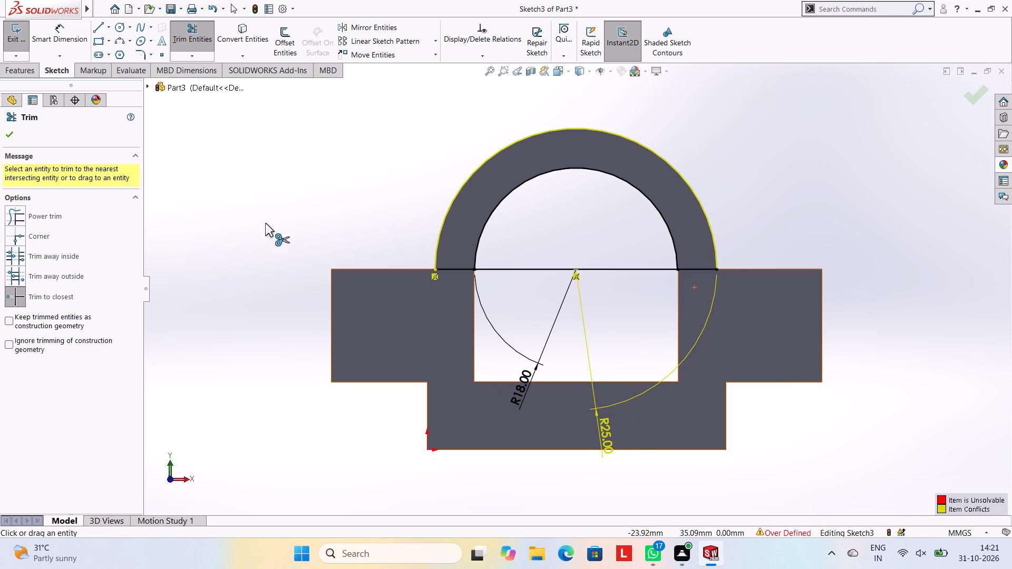
pyautogui.press('Escape')
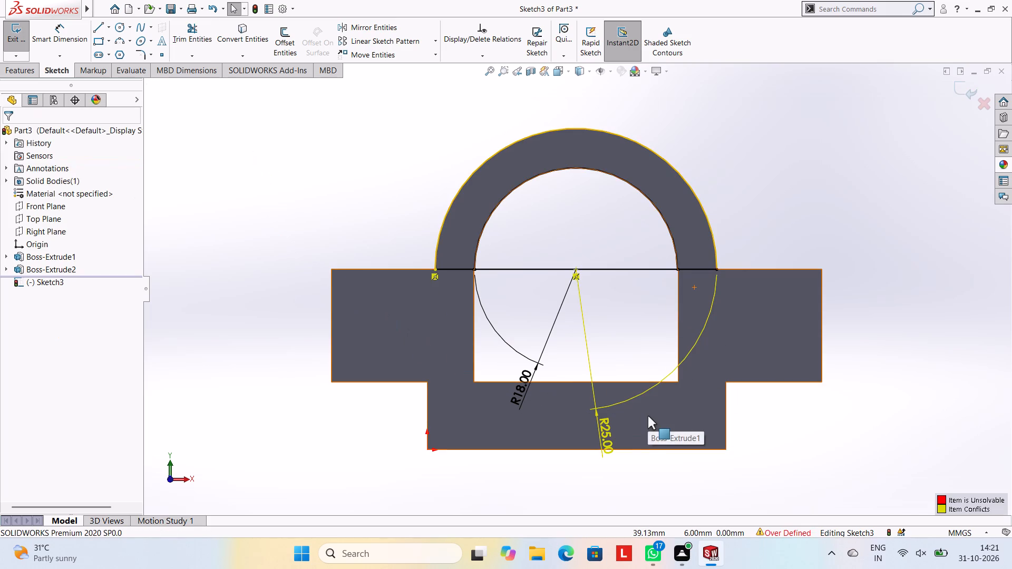
pyautogui.rightClick(606, 430)
pyautogui.click(621, 426)
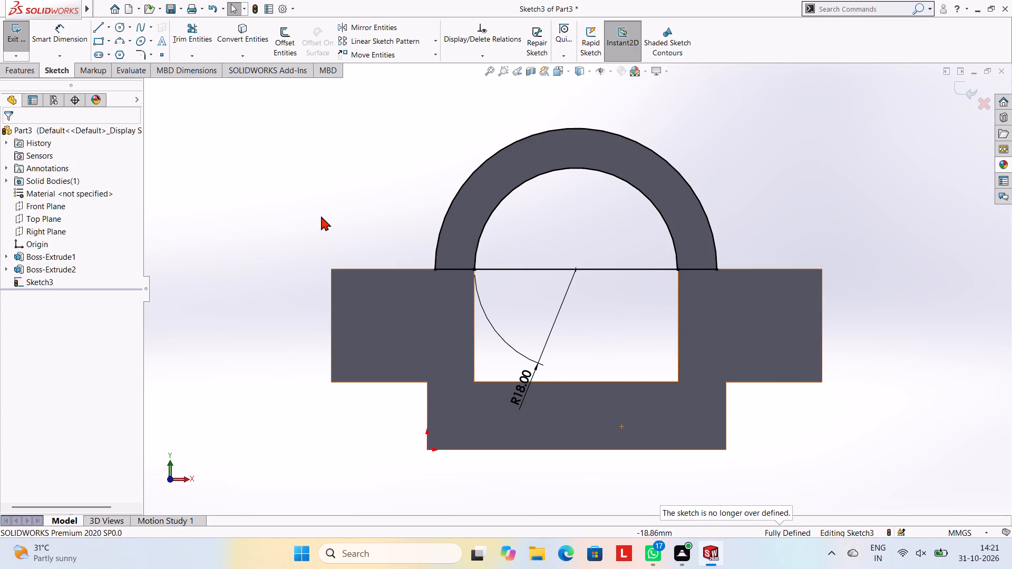
# Cut-extrude the ring-shaped region between the 18 mm and 25 mm arcs to a blind depth of 10 mm into the arch.
pyautogui.moveTo(320, 172); pyautogui.dragTo(339, 212, button='middle')
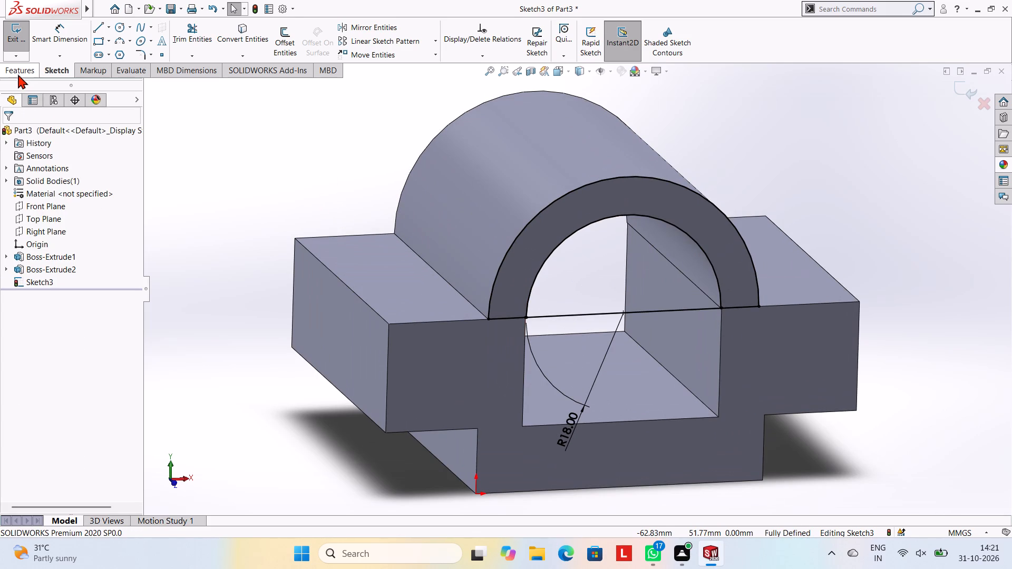
pyautogui.click(19, 71)
pyautogui.click(182, 45)
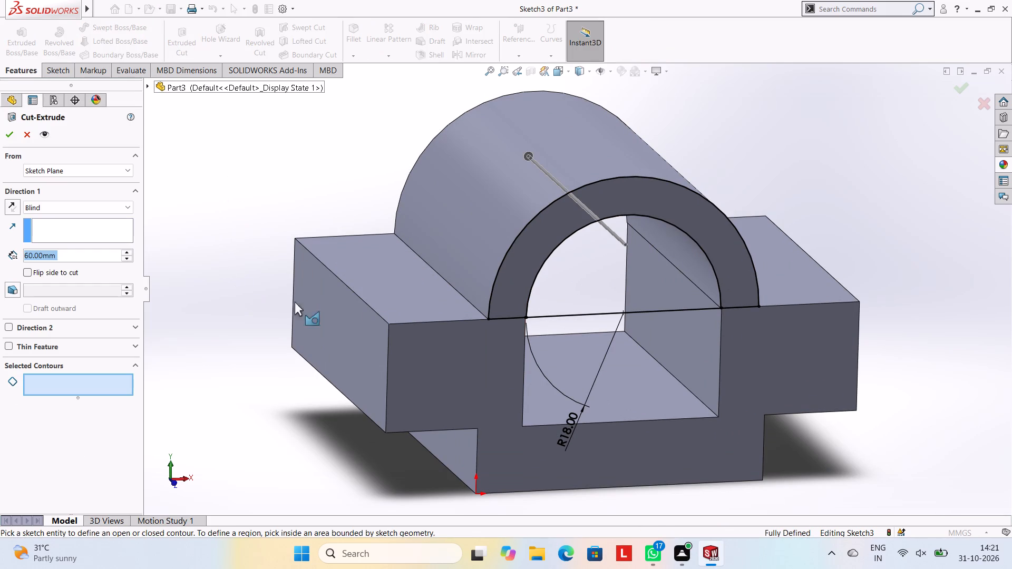
pyautogui.click(532, 258)
pyautogui.click(87, 254)
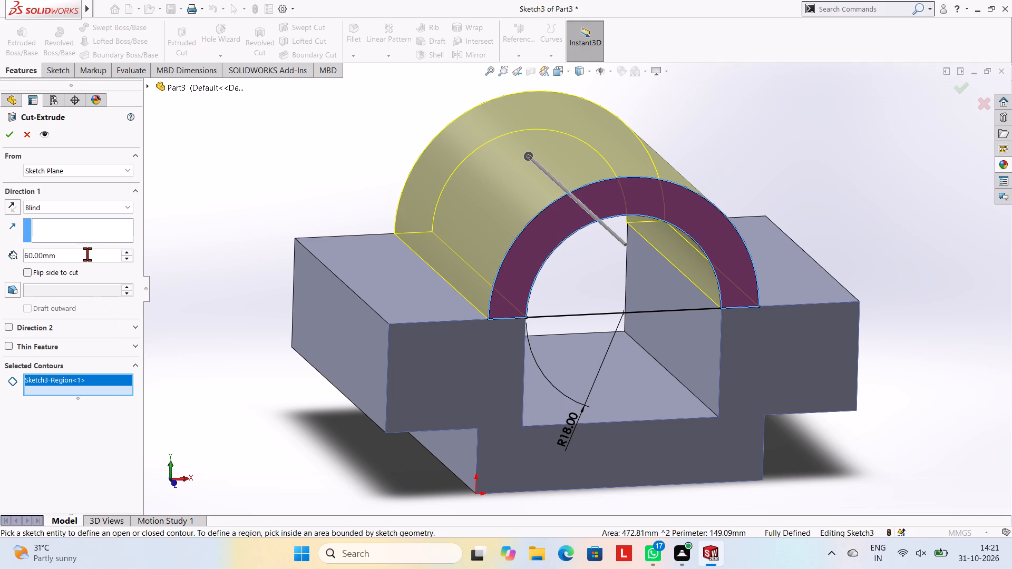
pyautogui.press('BackSpace')
pyautogui.press('BackSpace')
pyautogui.press('BackSpace')
pyautogui.press('BackSpace')
pyautogui.press('BackSpace')
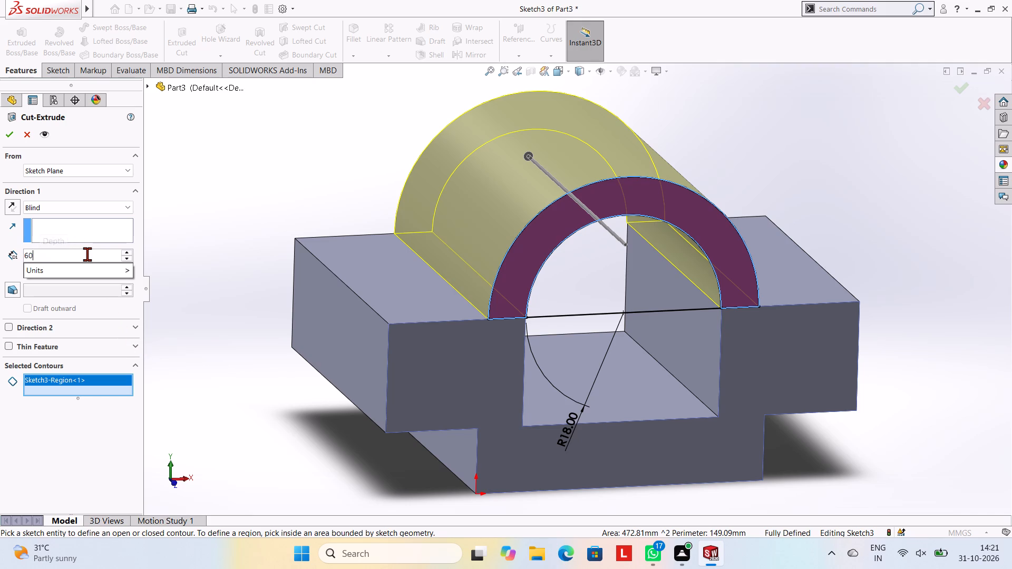
pyautogui.press('BackSpace')
pyautogui.press('BackSpace')
pyautogui.write('10')
pyautogui.press('Return')
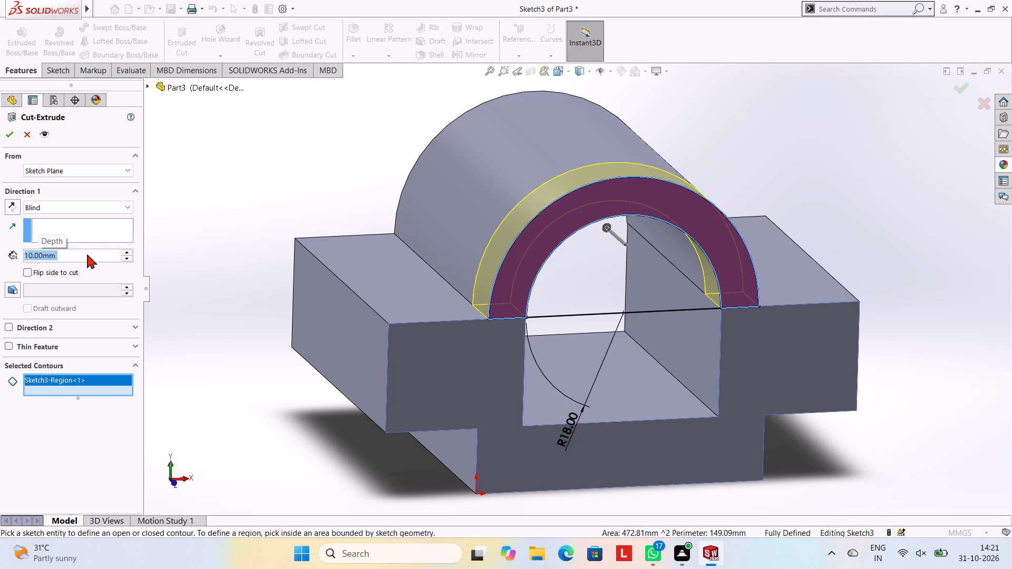
pyautogui.moveTo(252, 254); pyautogui.dragTo(308, 262, button='middle')
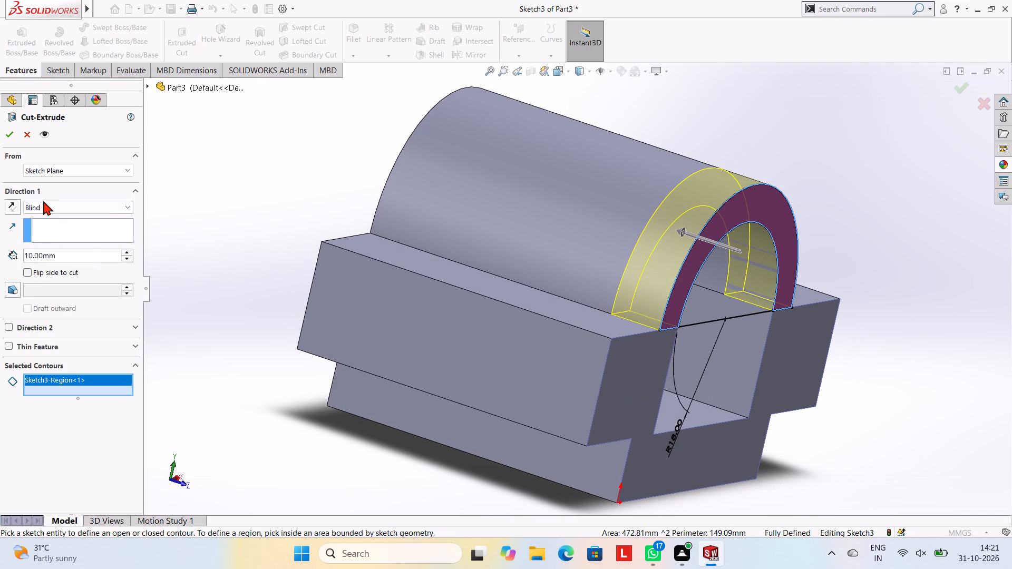
pyautogui.click(11, 135)
pyautogui.click(291, 138)
# Start a new sketch on the part's rear face, opposite the face with the 10 mm arch cut.
pyautogui.moveTo(906, 246); pyautogui.dragTo(823, 317, button='middle')
pyautogui.moveTo(419, 237); pyautogui.dragTo(573, 341, button='middle')
pyautogui.moveTo(450, 228); pyautogui.dragTo(499, 362, button='middle')
pyautogui.scroll(6, 479, 238)
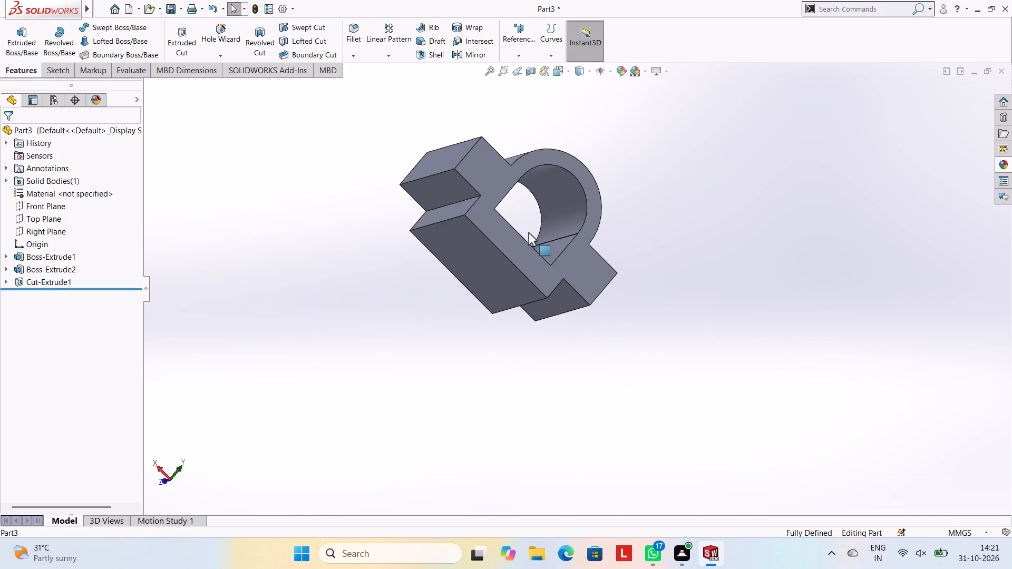
pyautogui.moveTo(661, 193); pyautogui.dragTo(617, 187, button='middle')
pyautogui.click(537, 262)
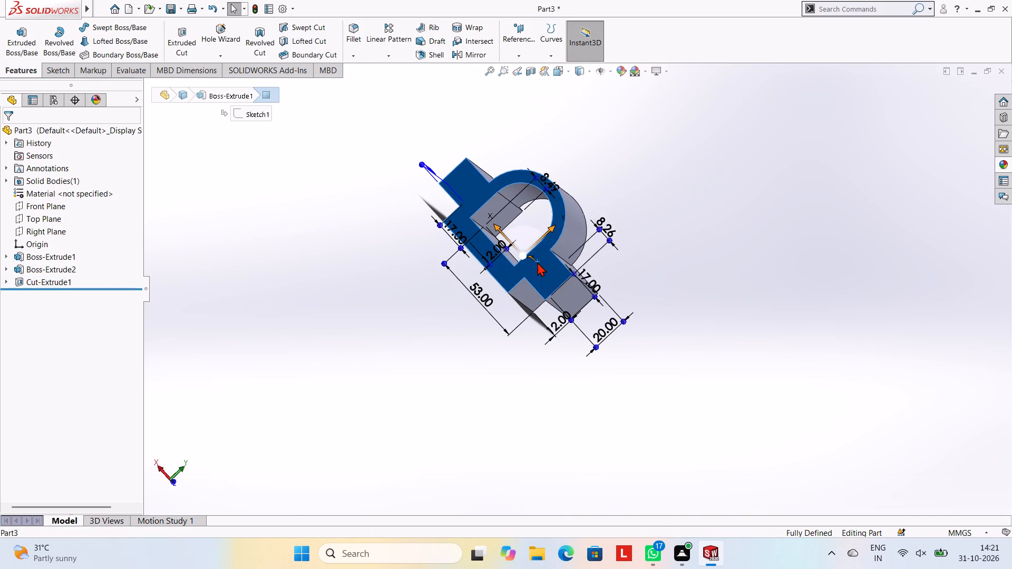
pyautogui.click(583, 229)
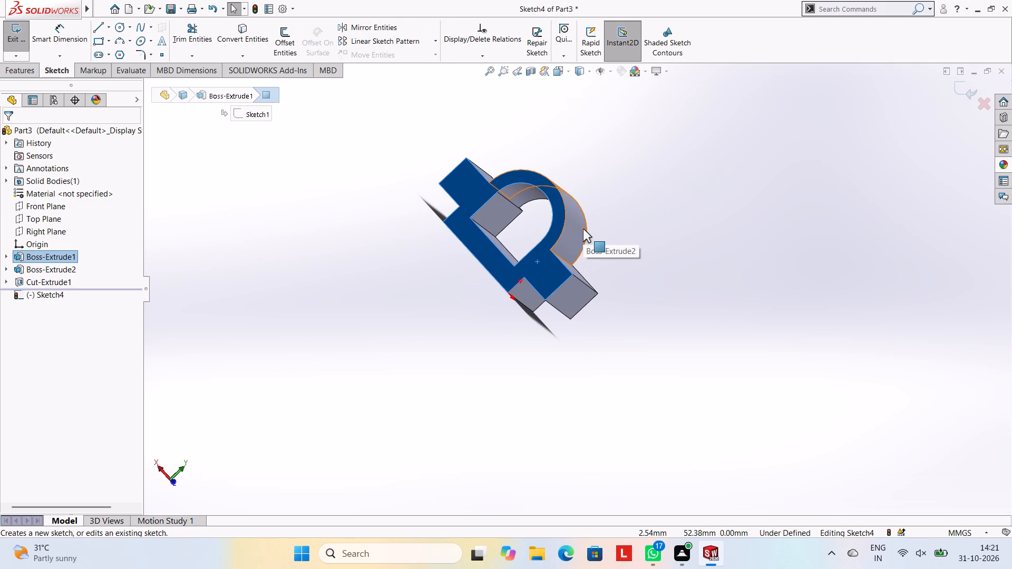
pyautogui.hotkey('ctrl', '8')
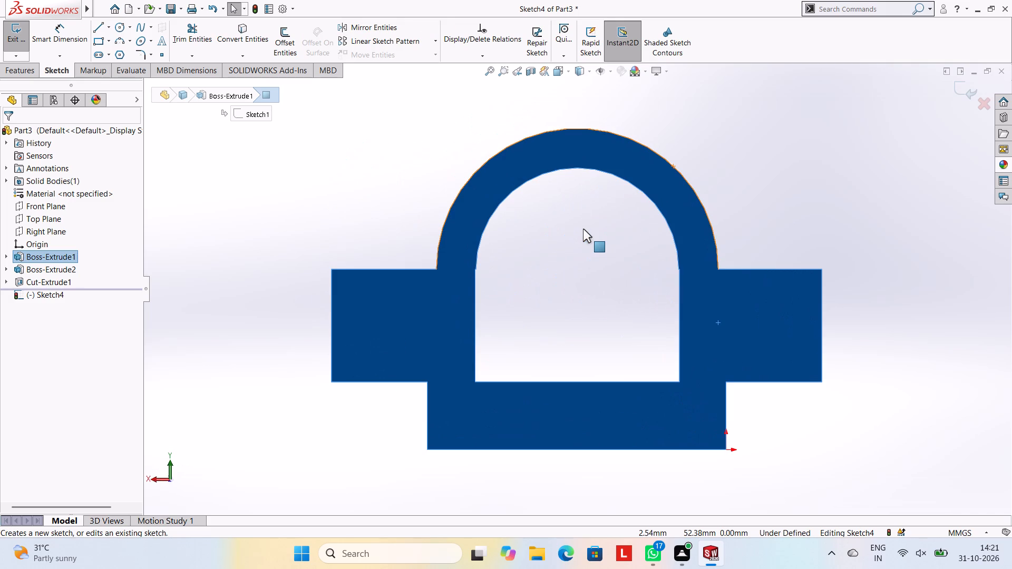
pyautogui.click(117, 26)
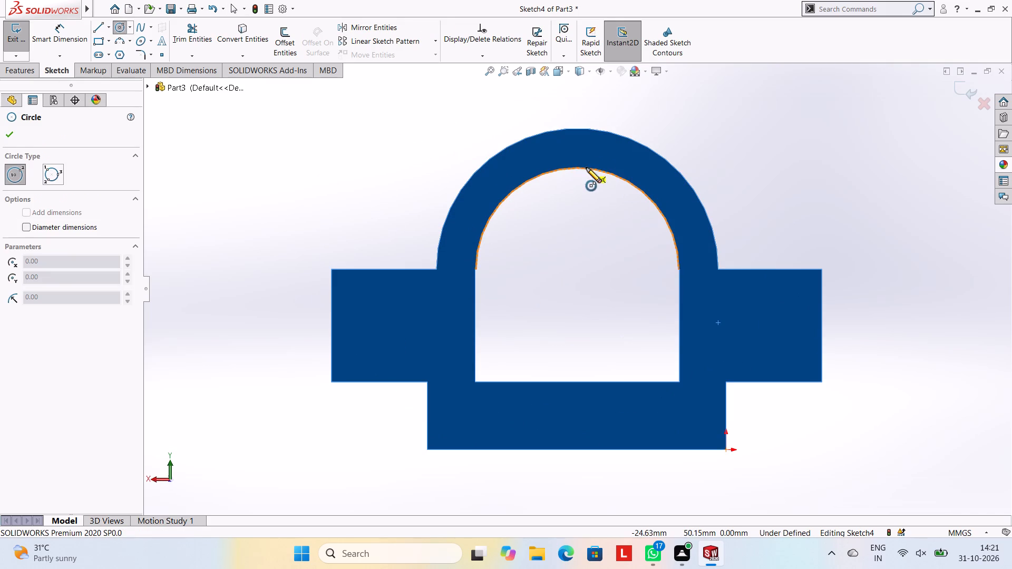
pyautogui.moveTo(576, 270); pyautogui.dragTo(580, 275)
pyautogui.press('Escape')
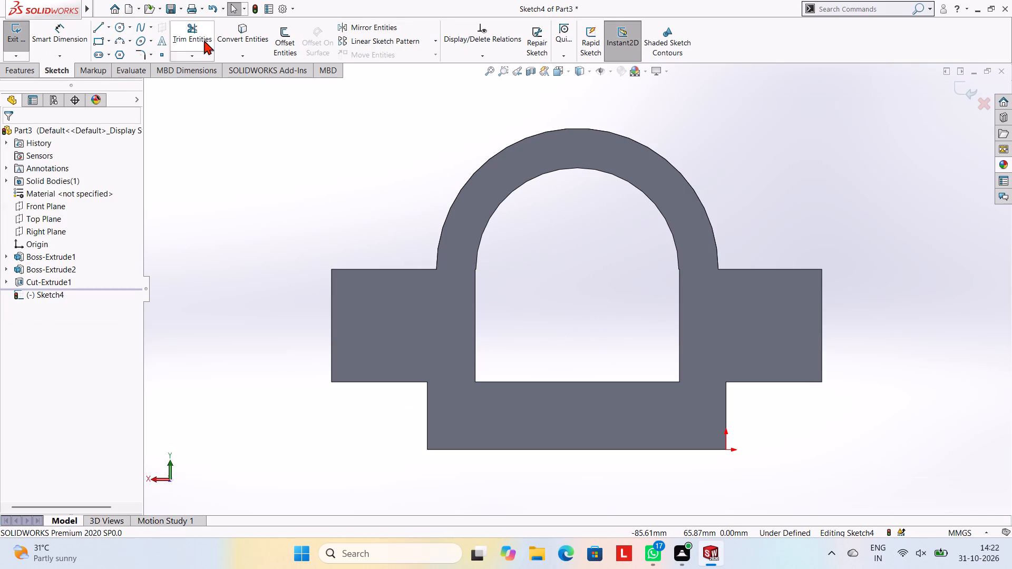
# Draw a circle of radius 18 mm centred on the arch's centre in the rear-face sketch.
pyautogui.click(120, 28)
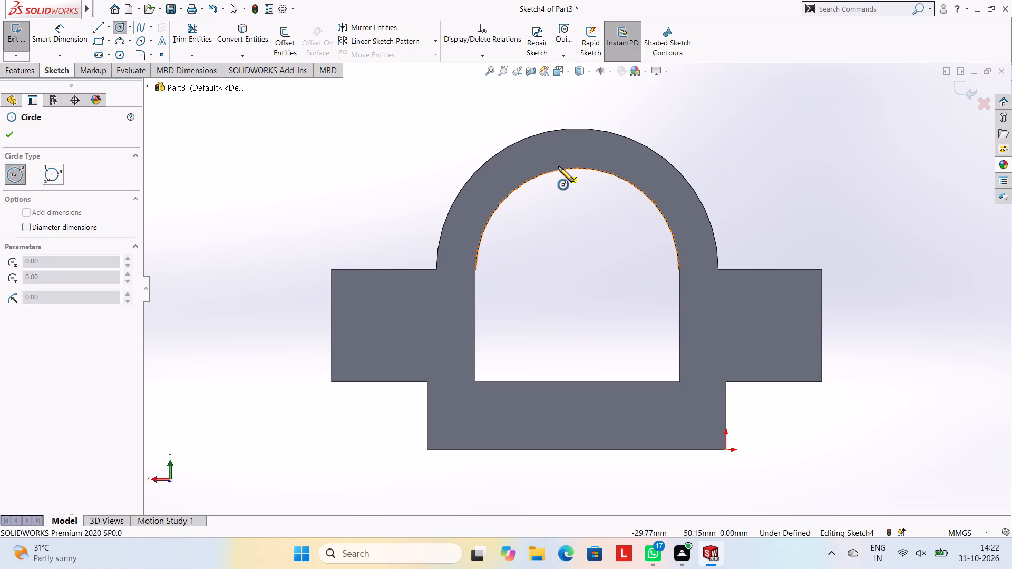
pyautogui.click(577, 268)
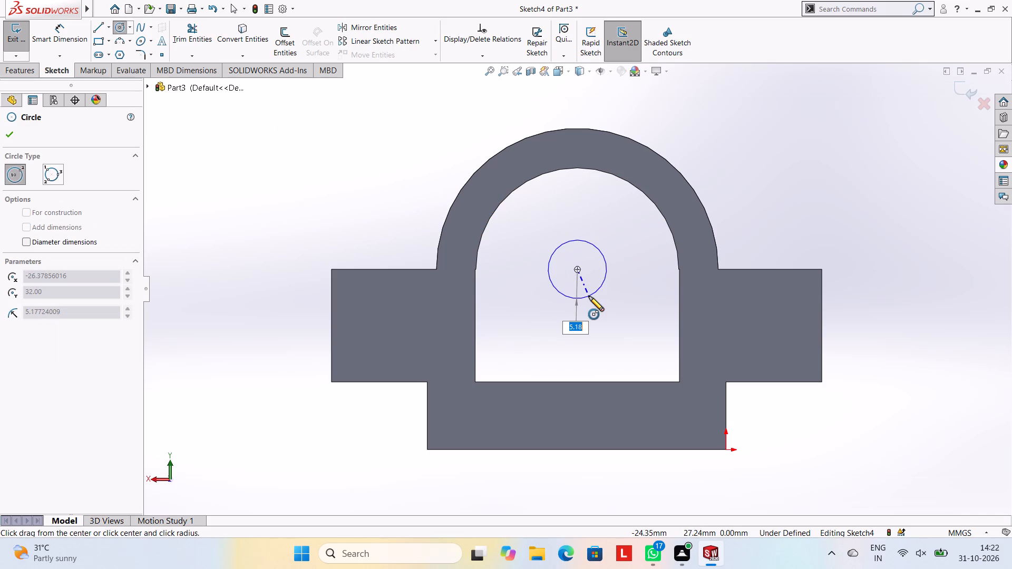
pyautogui.write('18')
pyautogui.press('Return')
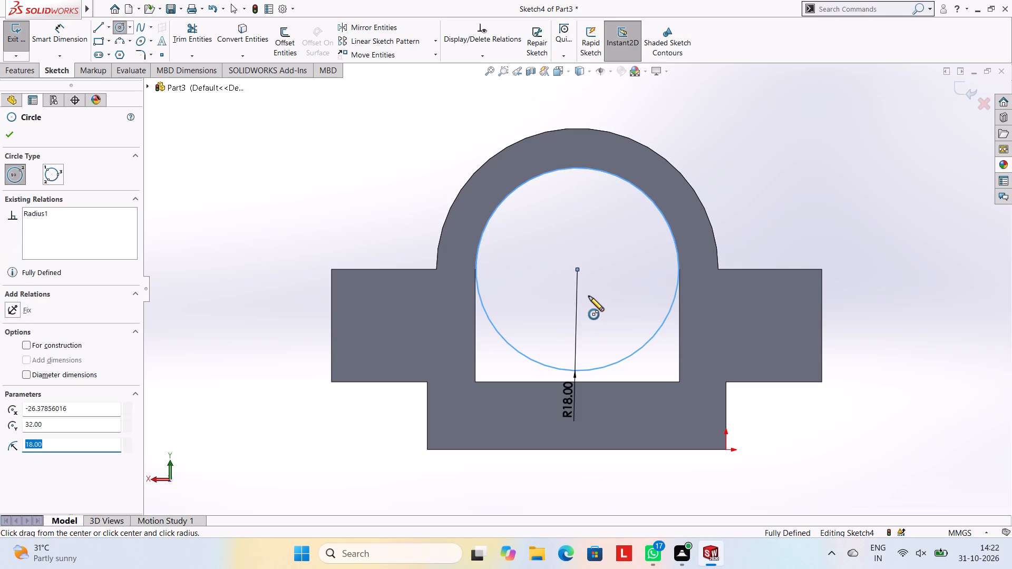
pyautogui.press('Escape')
pyautogui.press('Escape')
pyautogui.press('Escape')
pyautogui.press('Escape')
# Draw a concentric circle of radius 25 mm around the 18 mm circle.
pyautogui.click(123, 28)
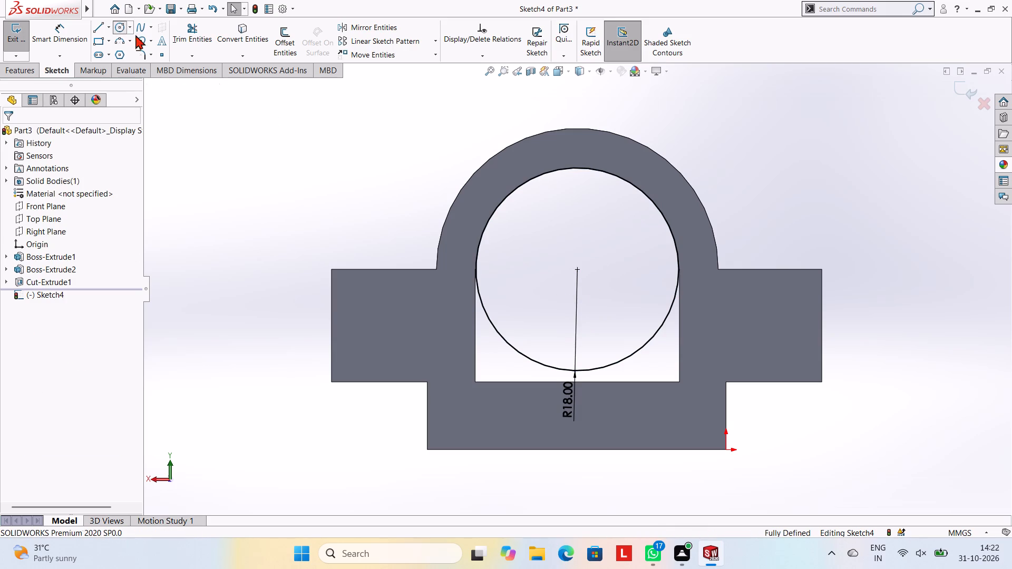
pyautogui.click(578, 269)
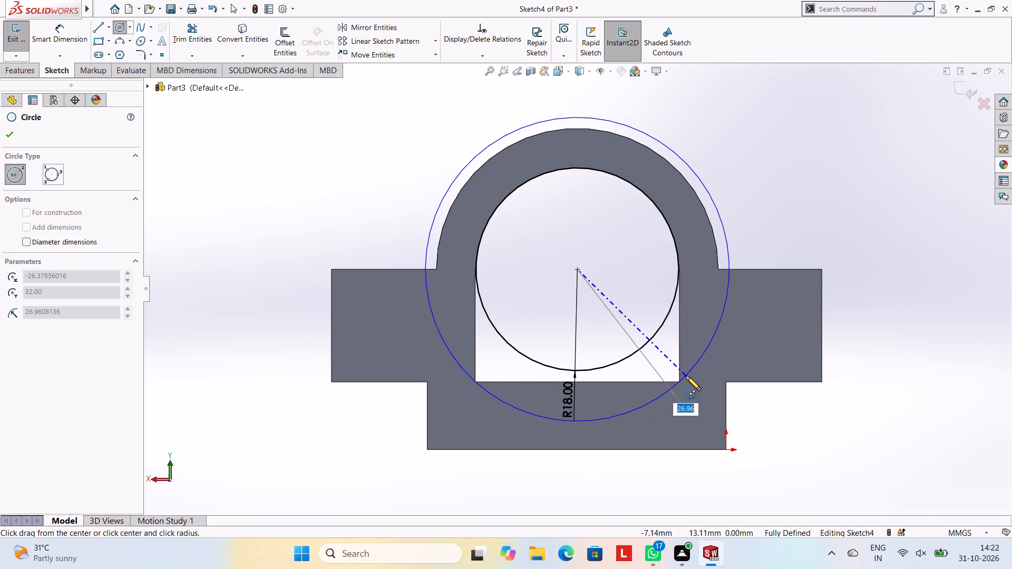
pyautogui.write('25')
pyautogui.press('Return')
pyautogui.press('Escape')
pyautogui.press('Escape')
pyautogui.press('Escape')
pyautogui.press('Escape')
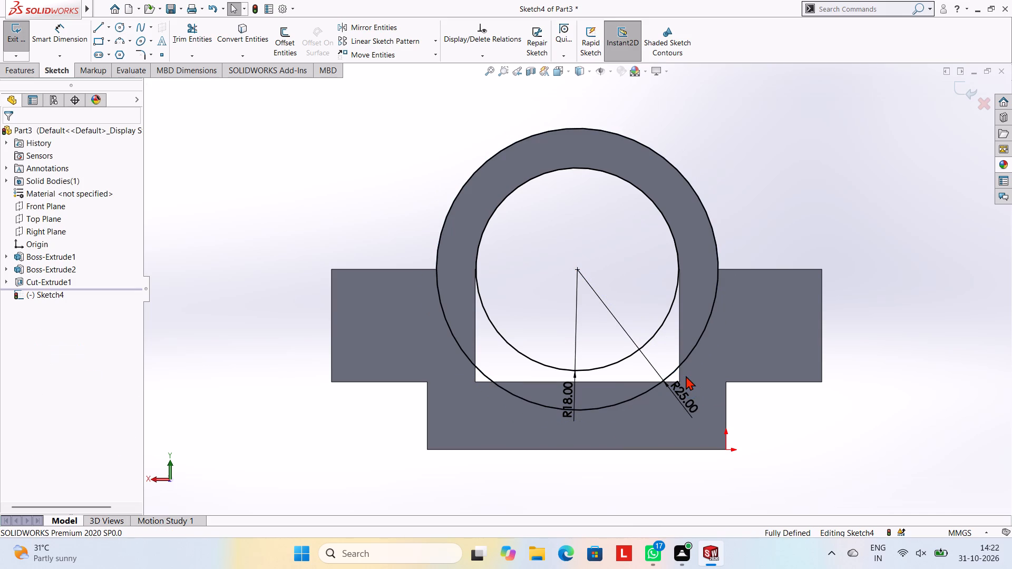
# Draw a horizontal line through the arch's centre, spanning the full width of the 25 mm radius circle.
pyautogui.click(103, 27)
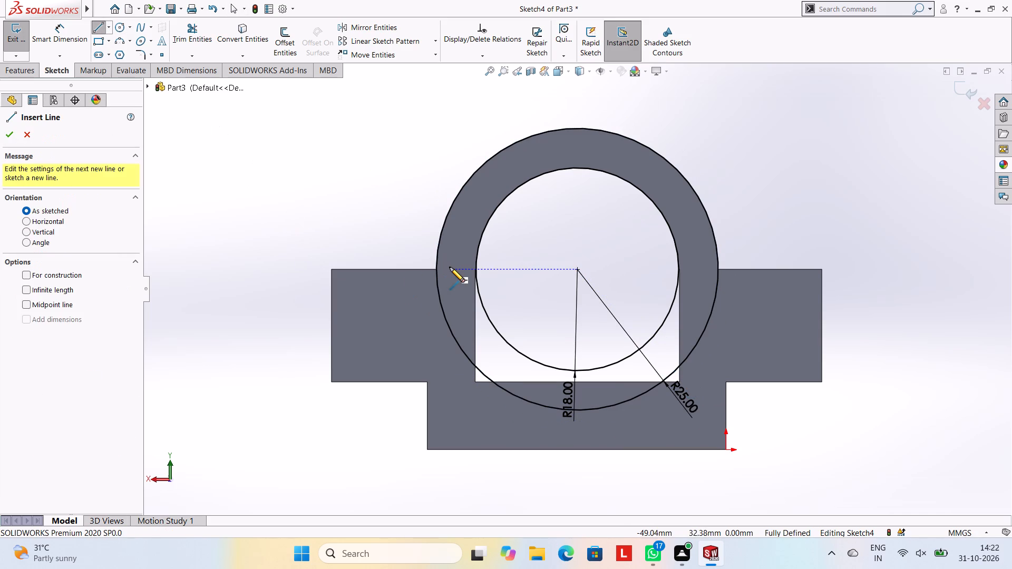
pyautogui.click(436, 269)
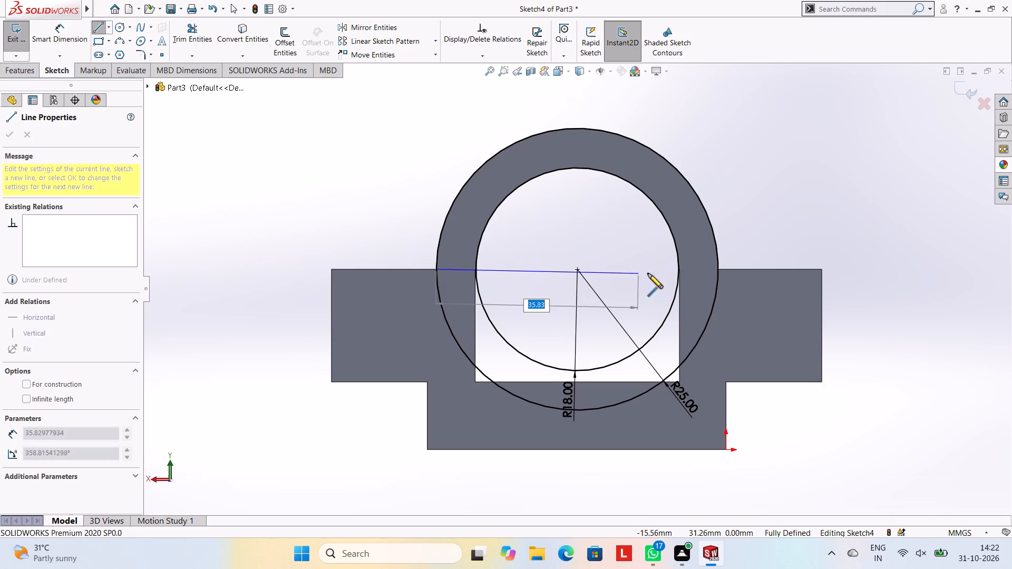
pyautogui.click(719, 269)
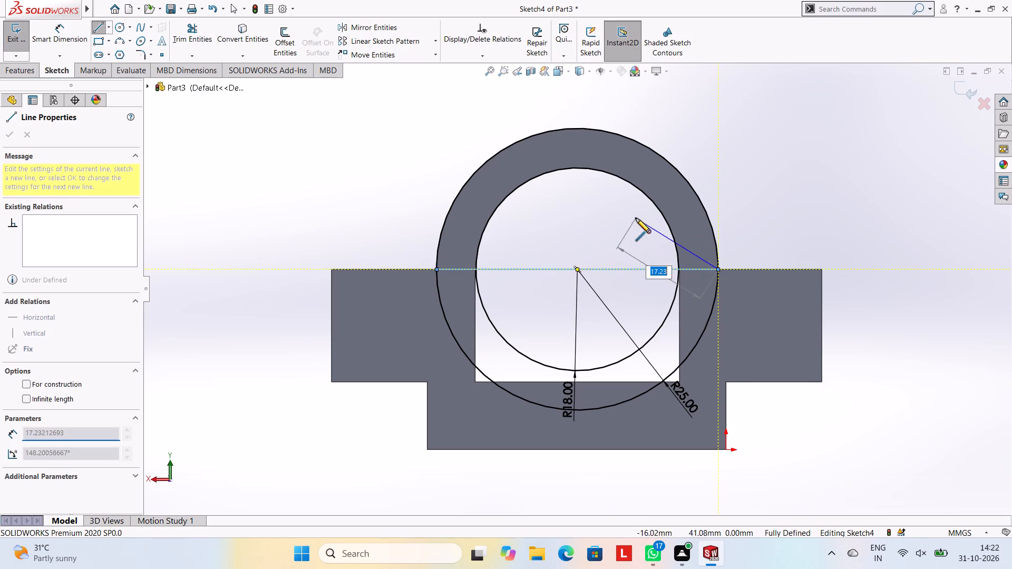
pyautogui.press('Escape')
pyautogui.press('Escape')
pyautogui.press('Escape')
pyautogui.press('Escape')
# Trim the lower halves of both circles and the line segment inside the 18 mm radius arc, leaving a closed half-ring profile.
pyautogui.click(177, 39)
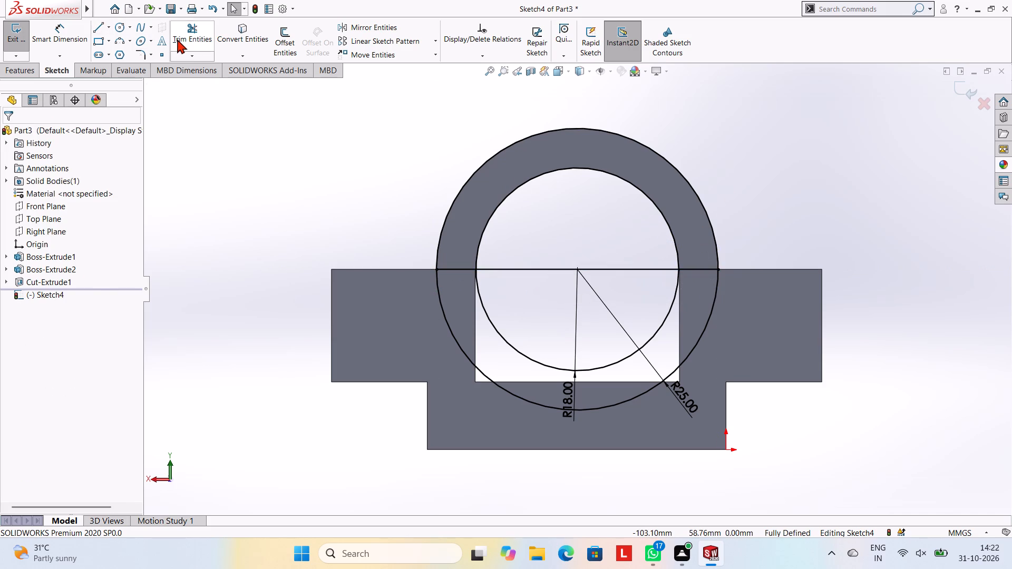
pyautogui.click(489, 377)
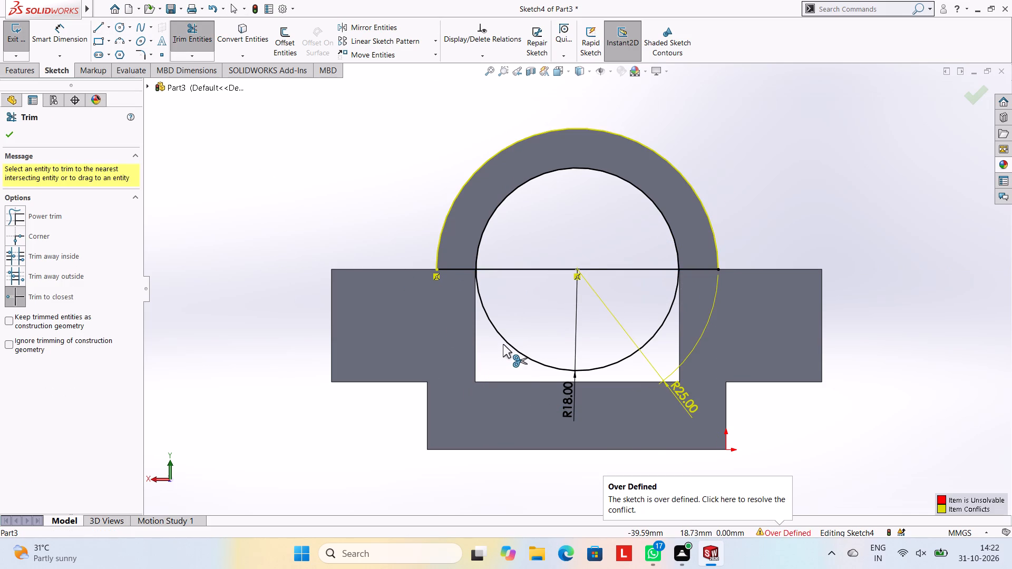
pyautogui.click(502, 340)
pyautogui.click(511, 272)
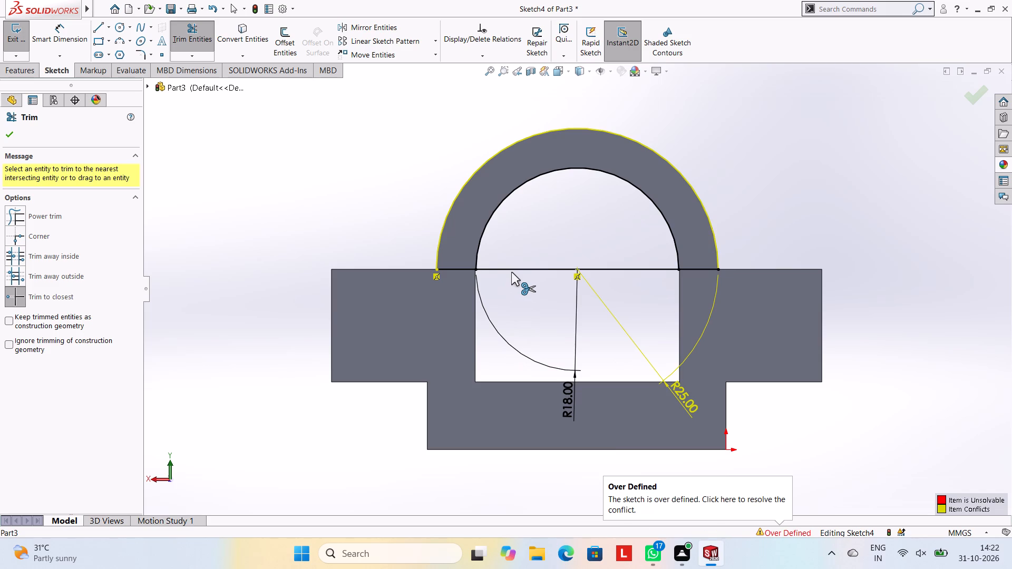
pyautogui.press('Escape')
pyautogui.press('Escape')
pyautogui.press('Escape')
# Delete the 25 mm radius dimension from the rear-face sketch.
pyautogui.rightClick(683, 387)
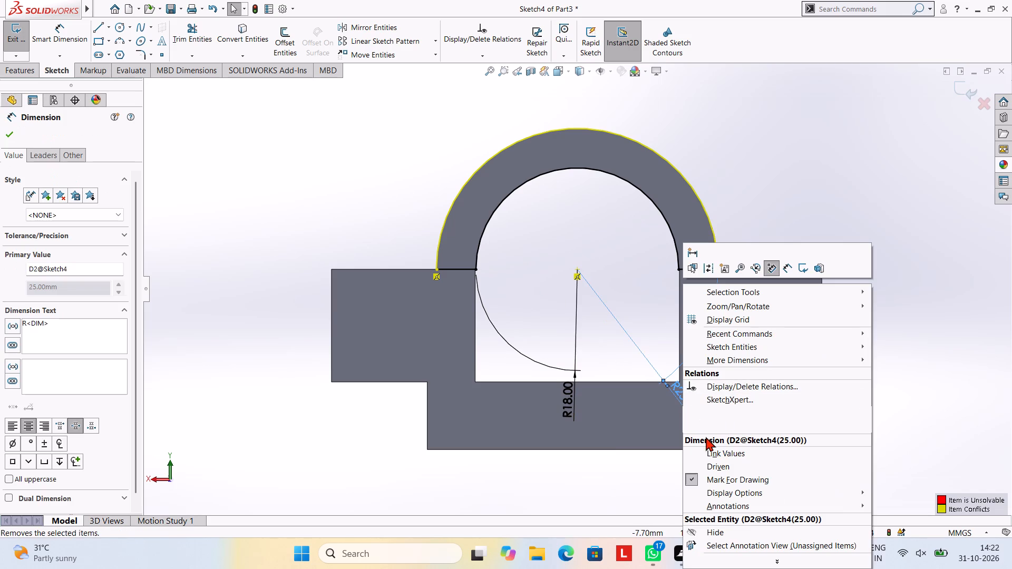
pyautogui.click(705, 426)
# Cut-extrude the half-ring profile on the rear face to a blind depth of 10 mm into the arch.
pyautogui.scroll(1, 415, 205)
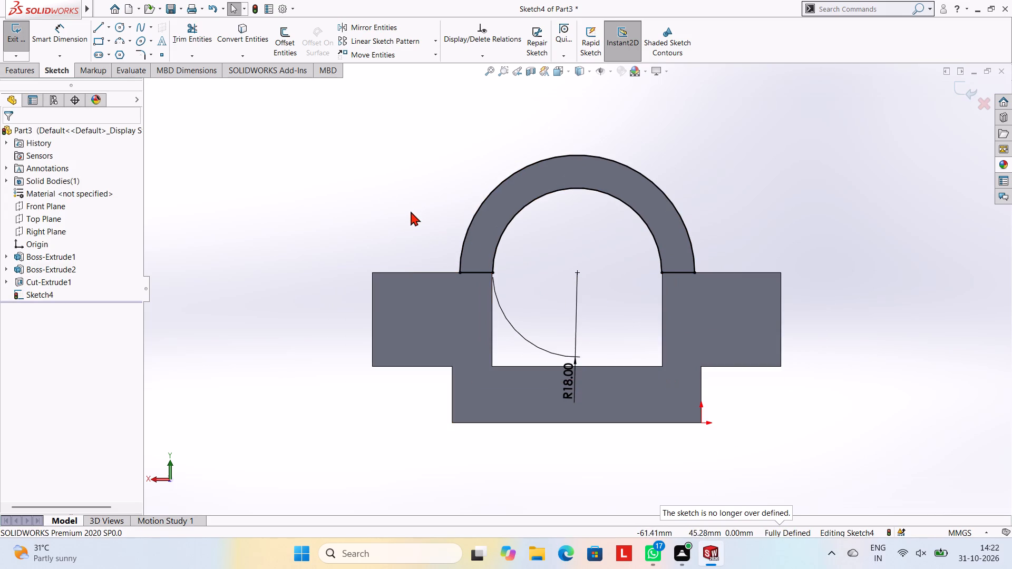
pyautogui.moveTo(340, 174); pyautogui.dragTo(365, 228, button='middle')
pyautogui.click(17, 75)
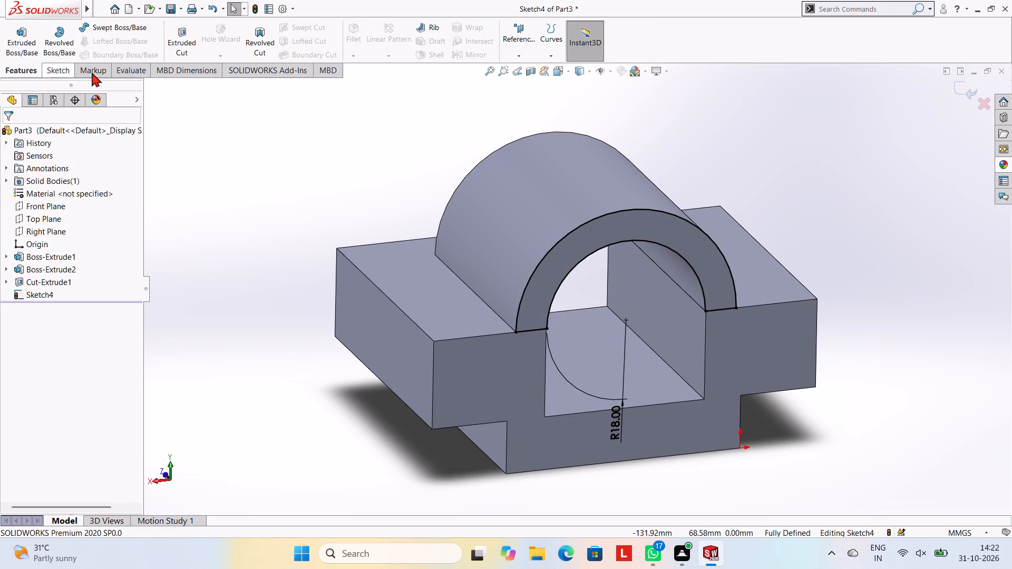
pyautogui.click(181, 40)
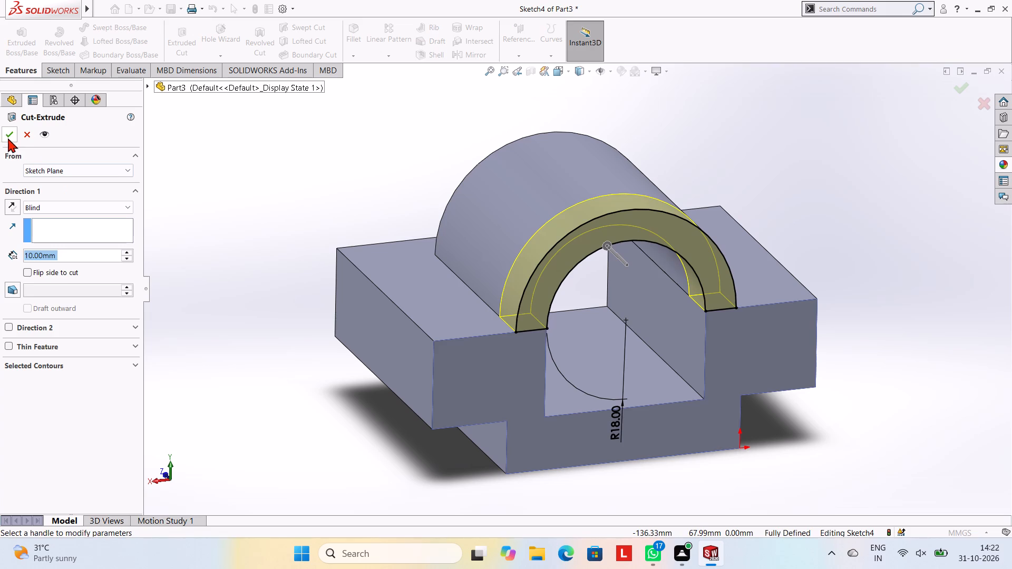
pyautogui.click(7, 138)
pyautogui.click(225, 169)
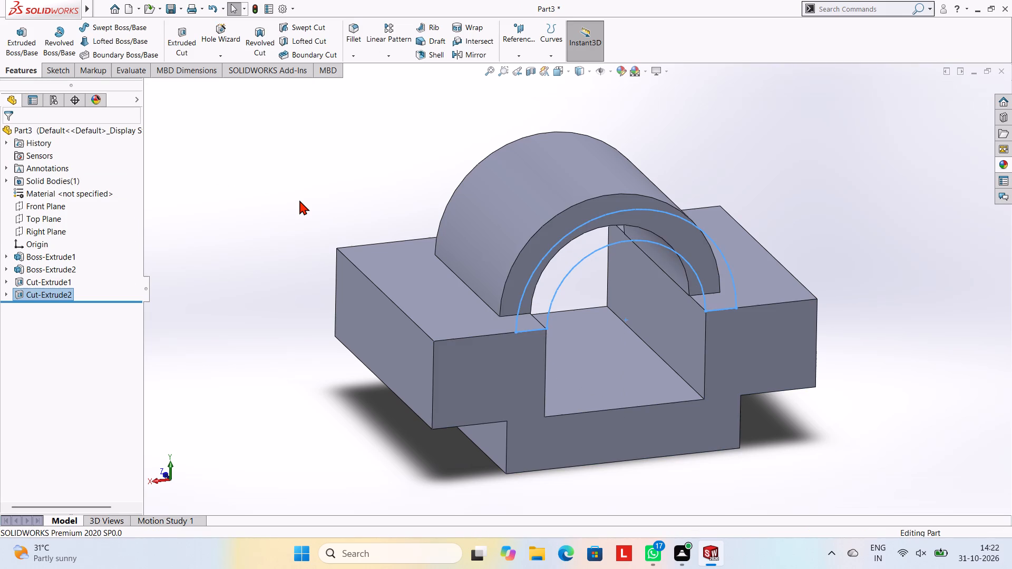
# Start a new sketch on the bottom face of the part's narrow lower base, viewed normal to the face.
pyautogui.scroll(1, 723, 214)
pyautogui.moveTo(820, 214); pyautogui.dragTo(847, 213, button='middle')
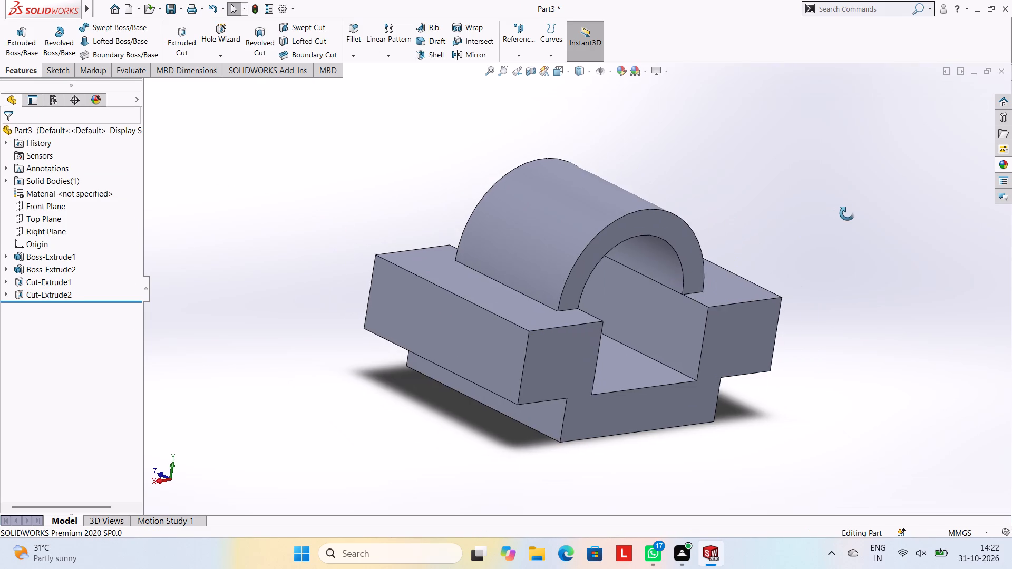
pyautogui.moveTo(847, 213); pyautogui.dragTo(827, 277, button='middle')
pyautogui.moveTo(873, 279); pyautogui.dragTo(859, 236, button='middle')
pyautogui.scroll(1, 914, 280)
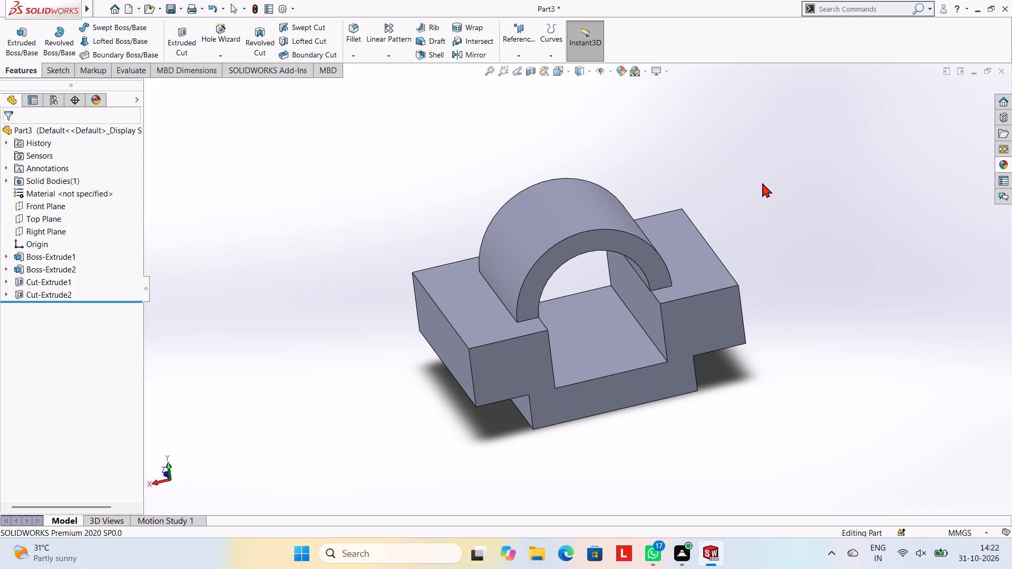
pyautogui.moveTo(768, 182); pyautogui.dragTo(772, 140, button='middle')
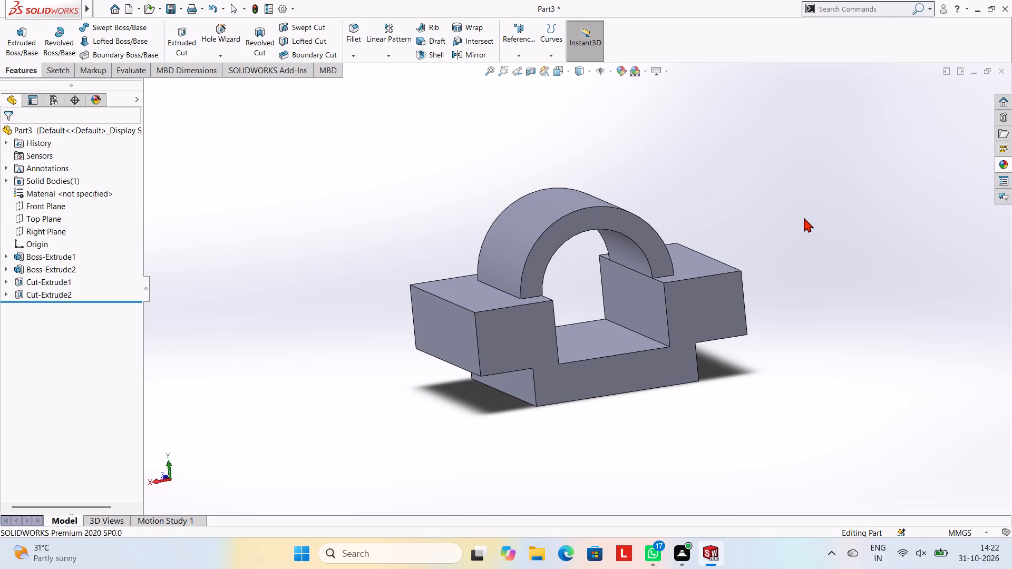
pyautogui.moveTo(821, 297); pyautogui.dragTo(761, 154, button='middle')
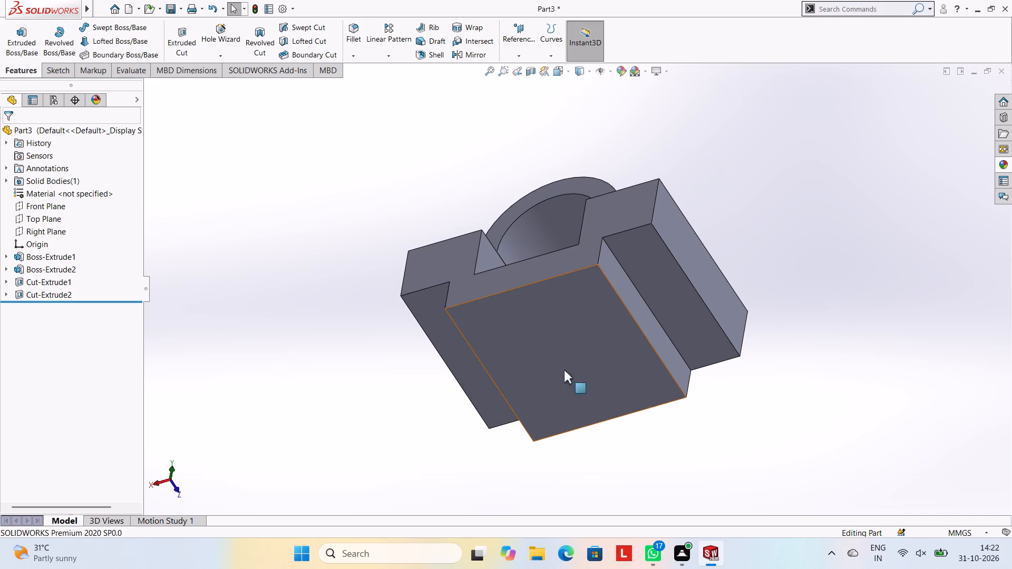
pyautogui.click(571, 338)
pyautogui.click(621, 310)
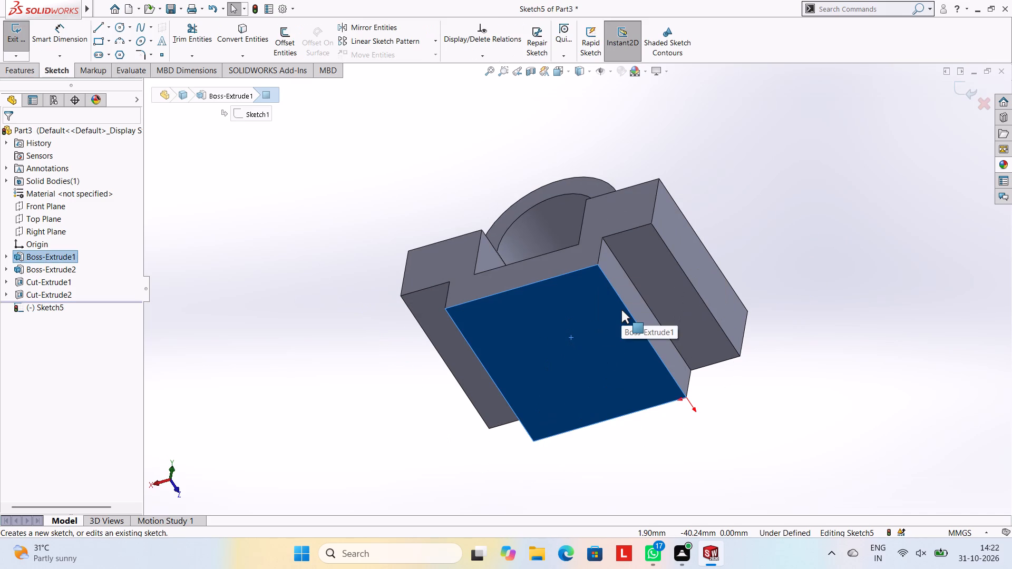
pyautogui.hotkey('ctrl', '8')
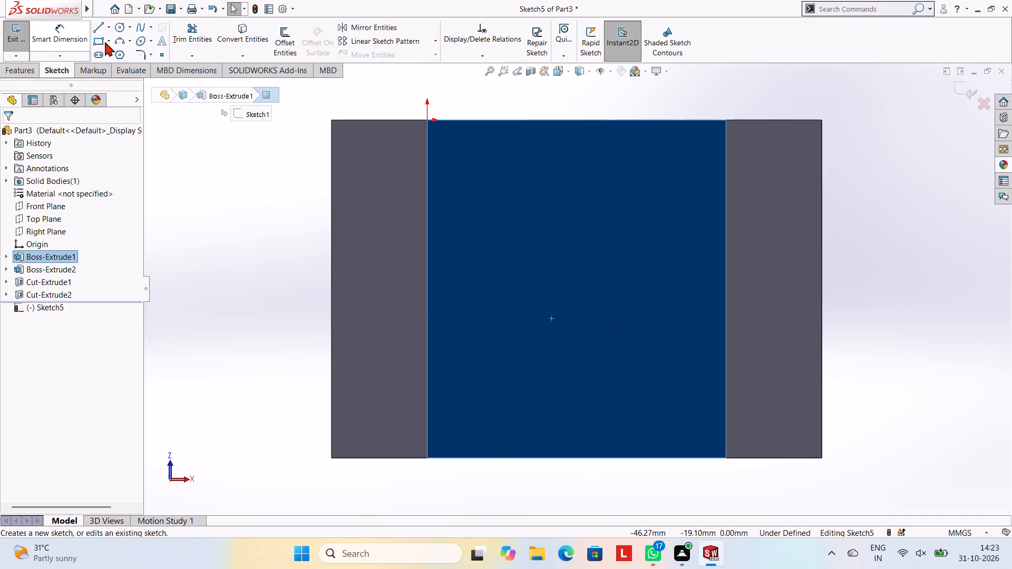
# Draw a circle of radius 8 mm centred on the base's bottom face.
pyautogui.click(119, 26)
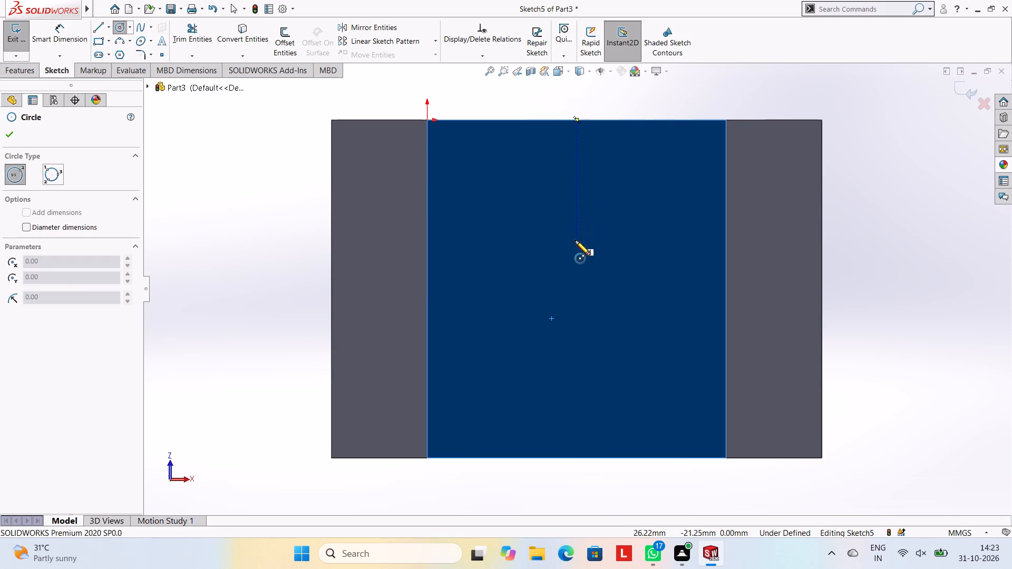
pyautogui.click(575, 289)
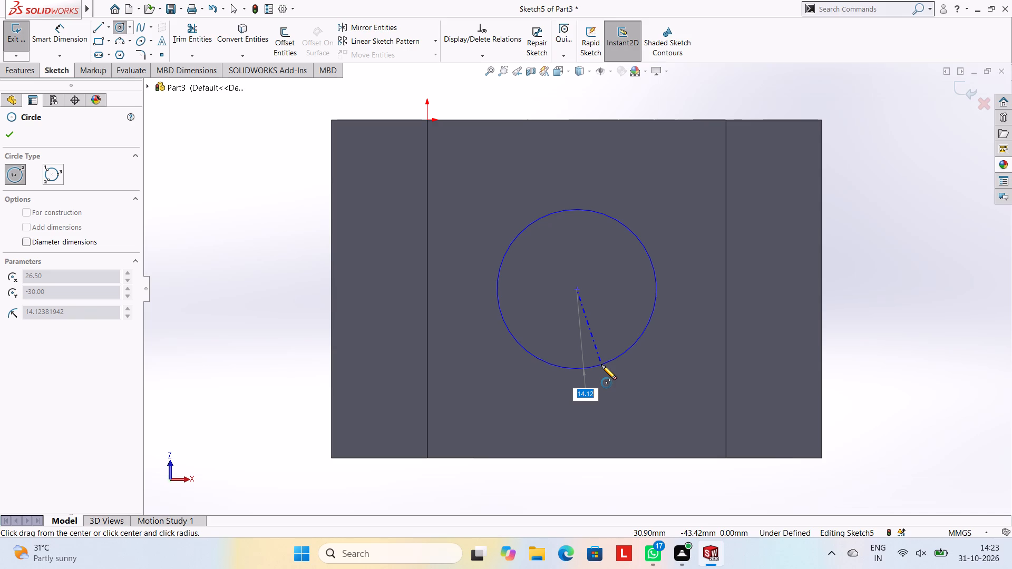
pyautogui.press('8')
pyautogui.press('Return')
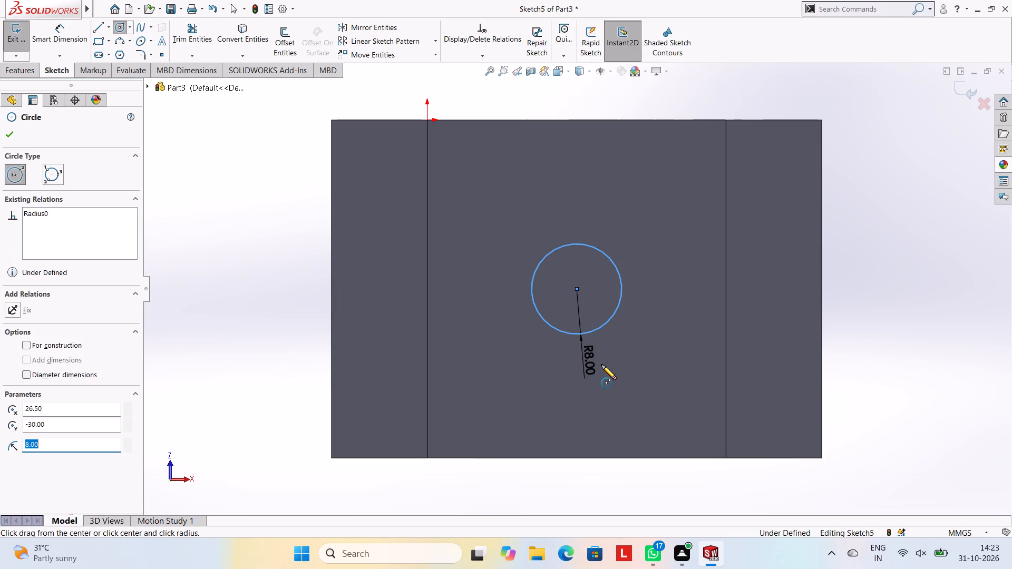
pyautogui.press('Escape')
pyautogui.press('Escape')
pyautogui.press('Escape')
pyautogui.press('Escape')
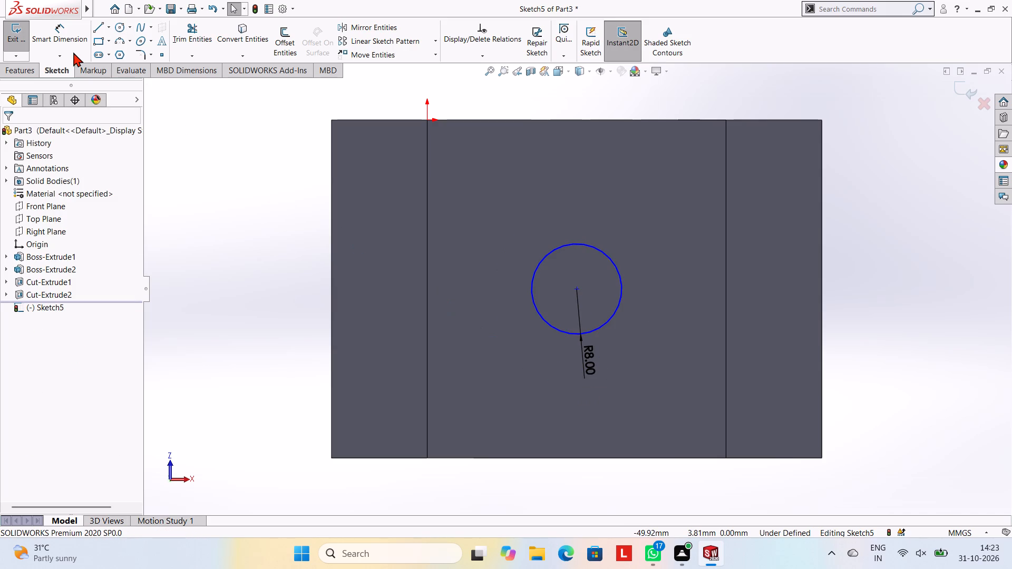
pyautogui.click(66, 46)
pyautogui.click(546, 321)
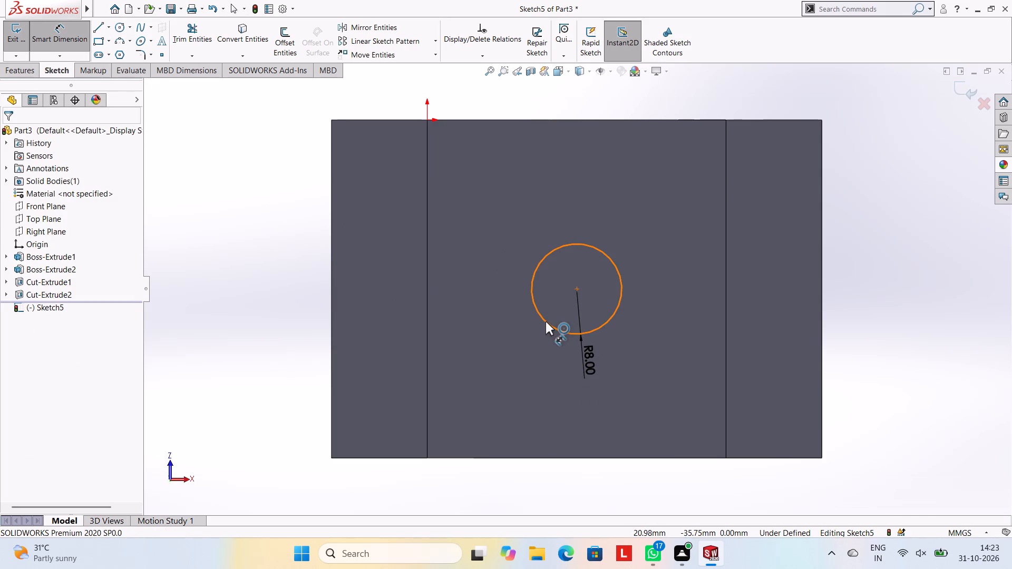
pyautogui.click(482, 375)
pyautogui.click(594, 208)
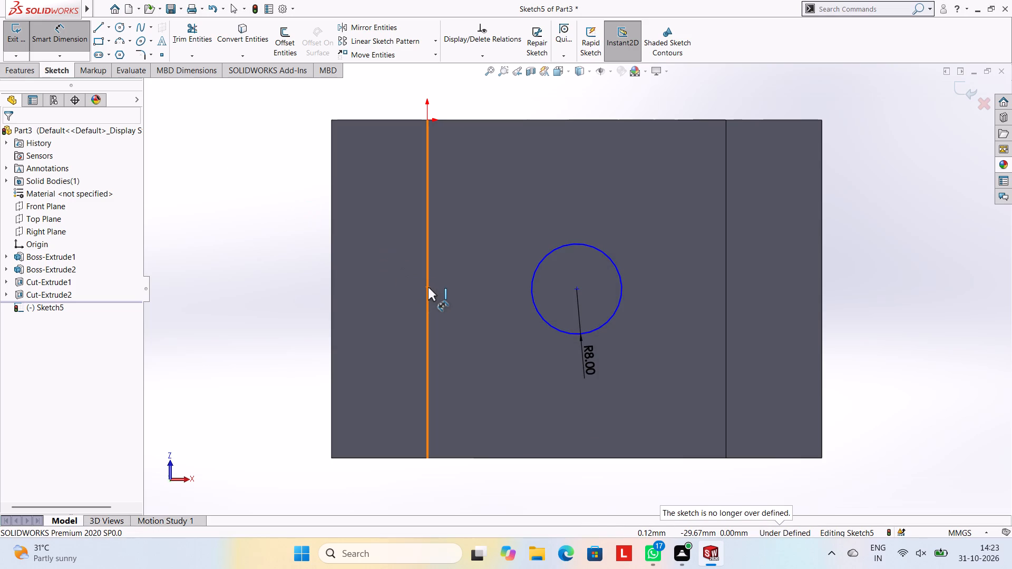
# Dimension the circle's centre at 26.5 mm from the bottom face's side edge that passes through the origin.
pyautogui.click(428, 287)
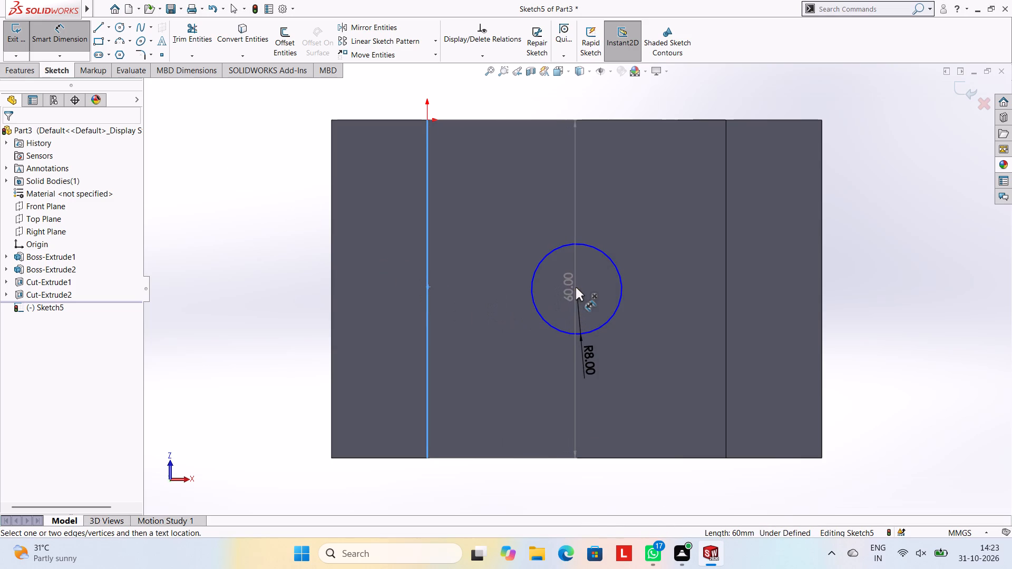
pyautogui.click(577, 287)
pyautogui.click(512, 411)
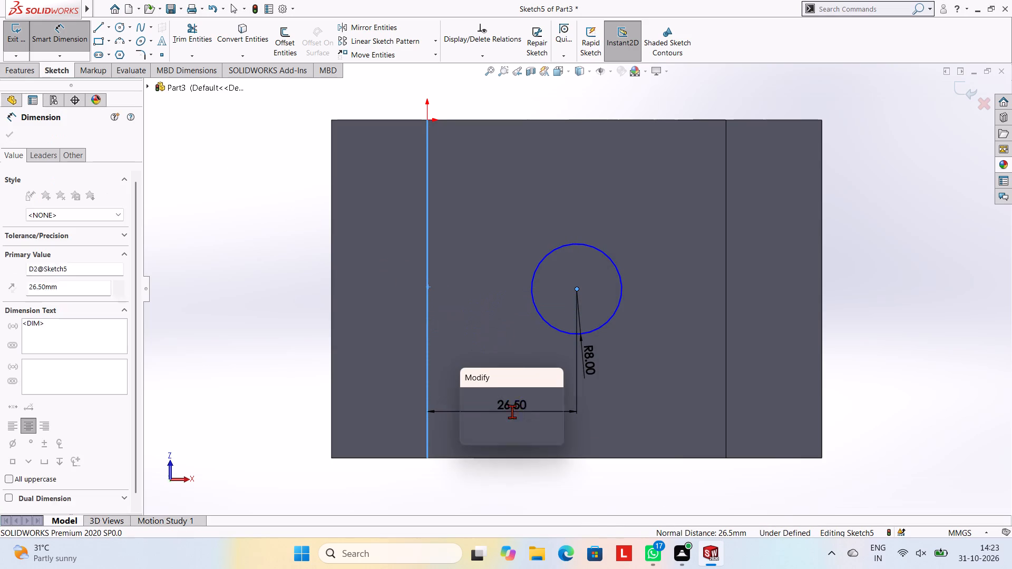
pyautogui.click(468, 394)
pyautogui.click(480, 321)
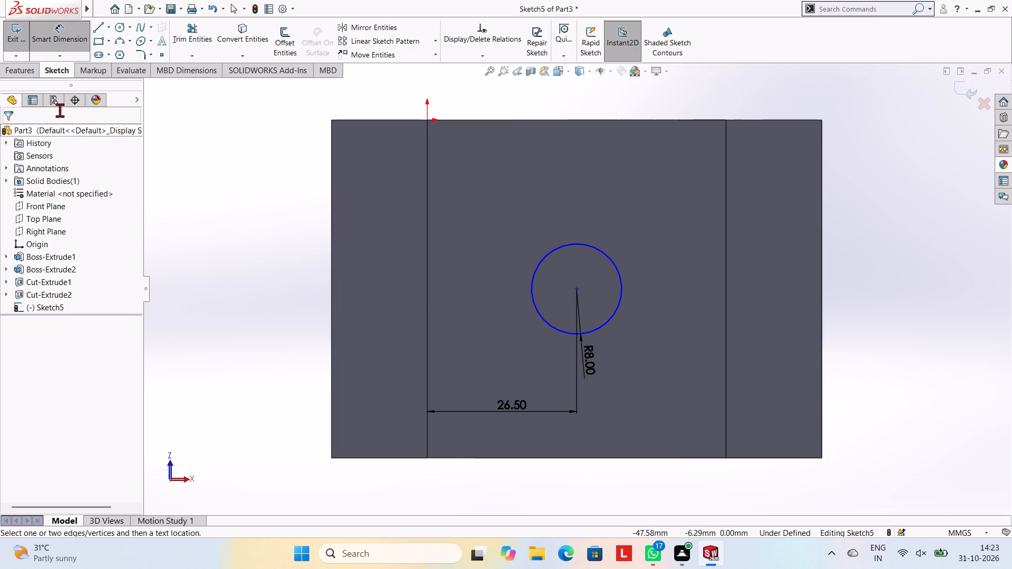
# Dimension the circle's centre at 30 mm from the bottom face's end edge that passes through the origin.
pyautogui.click(577, 288)
pyautogui.click(573, 119)
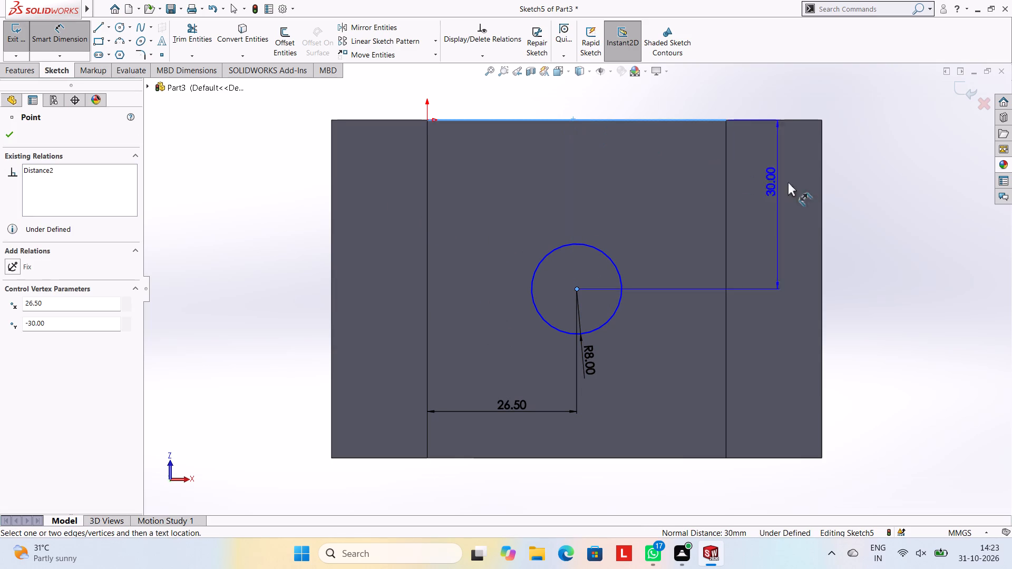
pyautogui.click(849, 188)
pyautogui.click(800, 166)
pyautogui.click(884, 248)
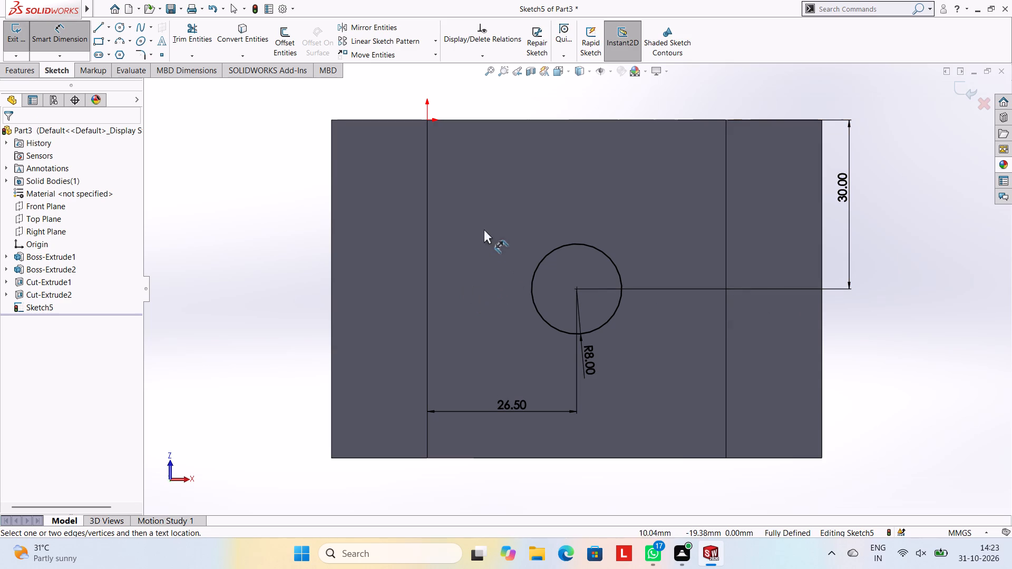
# Cut-extrude the 8 mm radius circle upward through the base and the arch with a blind depth of 100 mm.
pyautogui.scroll(2, 322, 197)
pyautogui.moveTo(567, 133); pyautogui.dragTo(573, 251, button='middle')
pyautogui.click(27, 68)
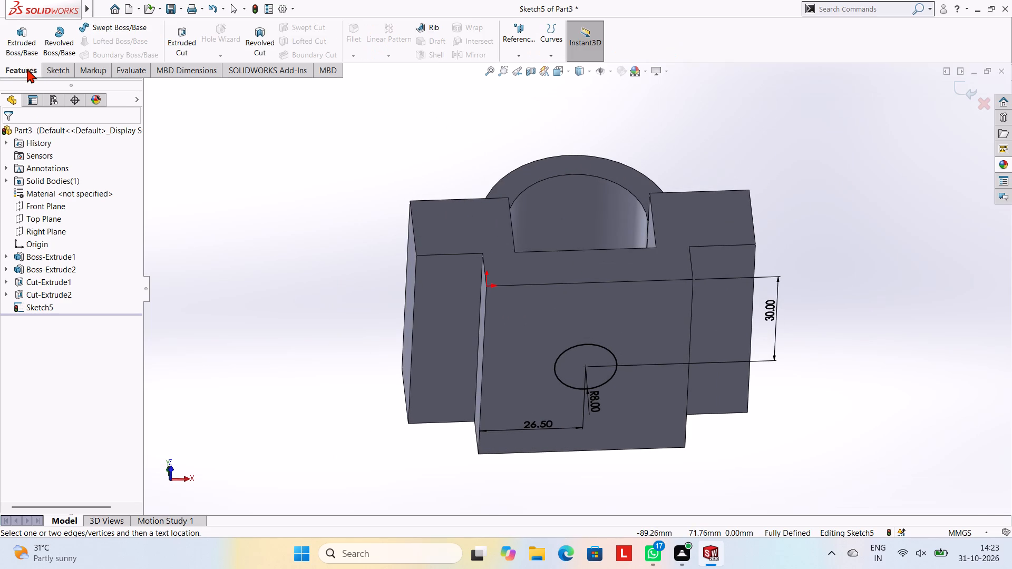
pyautogui.click(188, 51)
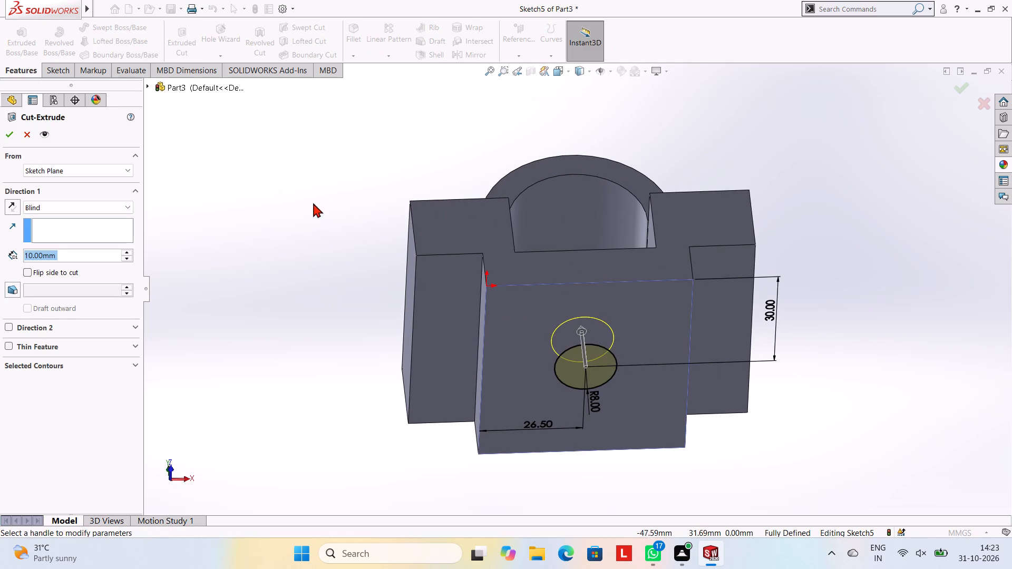
pyautogui.moveTo(307, 187); pyautogui.dragTo(307, 258, button='middle')
pyautogui.click(71, 251)
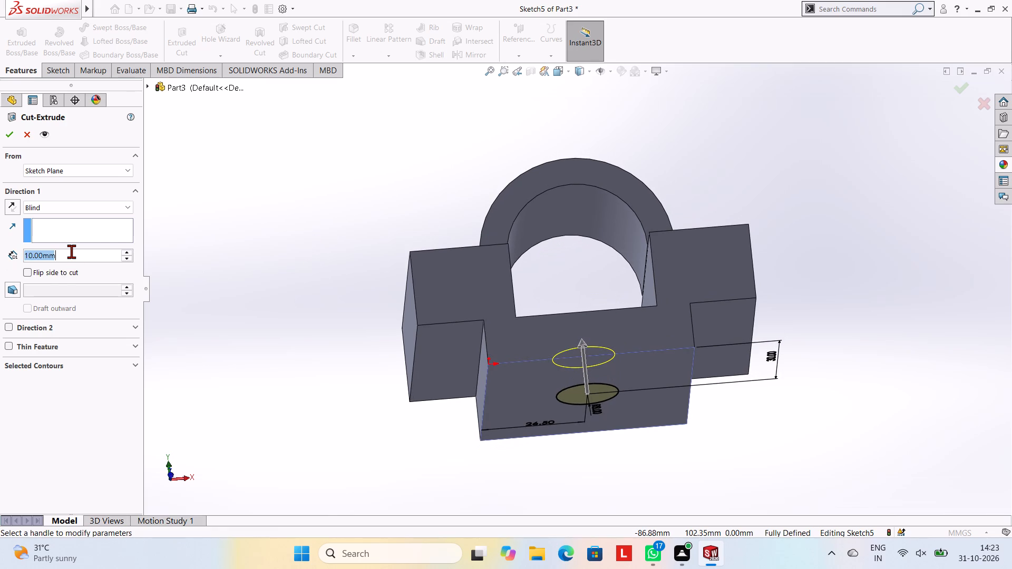
pyautogui.press('BackSpace')
pyautogui.press('BackSpace')
pyautogui.press('BackSpace')
pyautogui.press('BackSpace')
pyautogui.press('BackSpace')
pyautogui.press('BackSpace')
pyautogui.press('BackSpace')
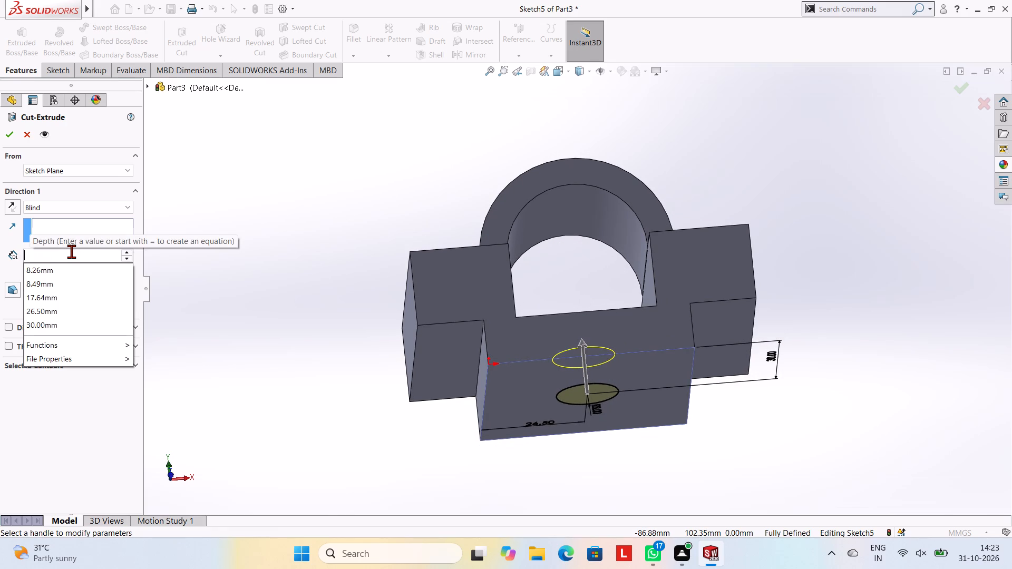
pyautogui.write('100')
pyautogui.press('Return')
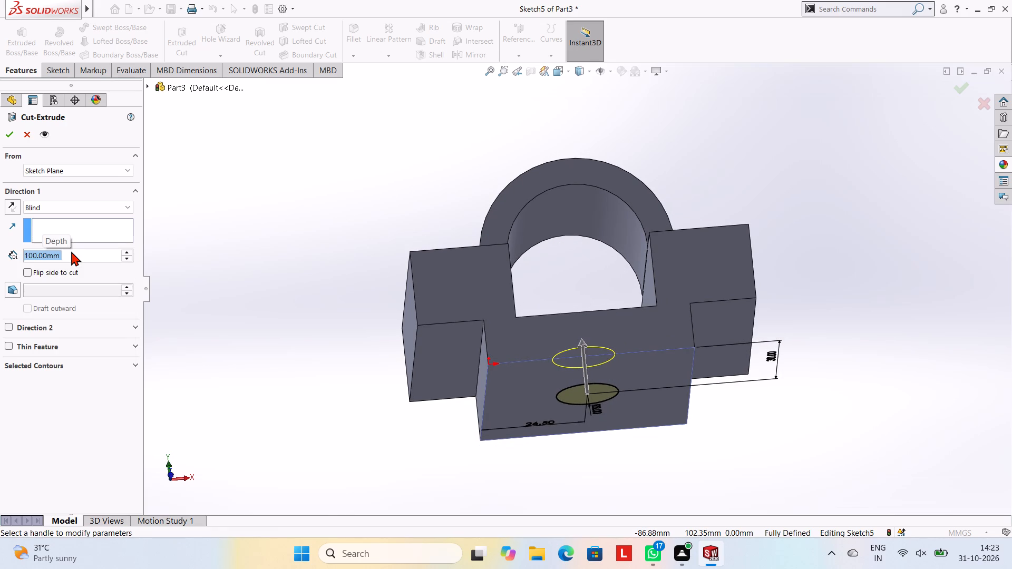
pyautogui.scroll(4, 462, 207)
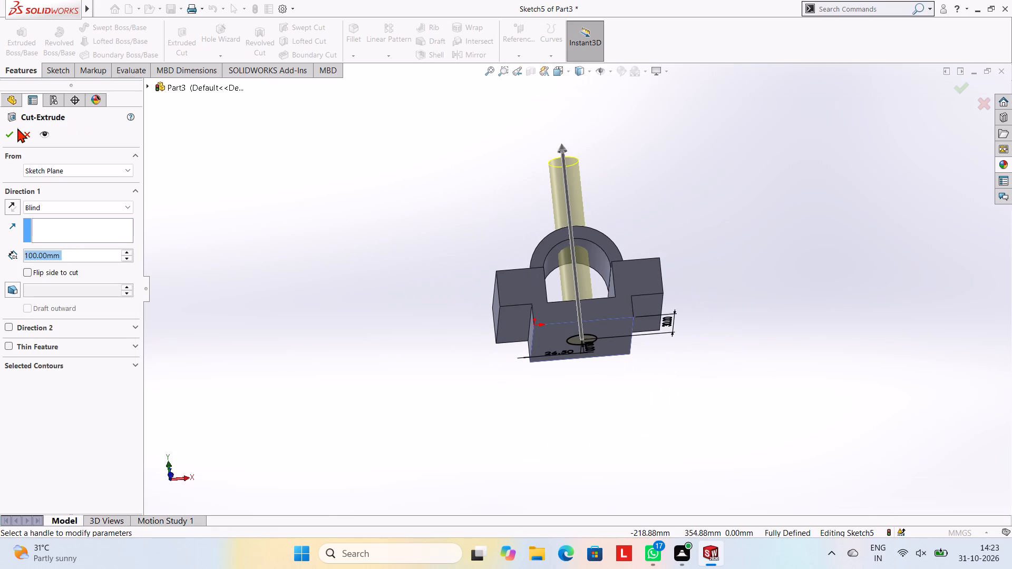
pyautogui.click(12, 137)
pyautogui.click(264, 152)
pyautogui.moveTo(702, 206); pyautogui.dragTo(711, 362, button='middle')
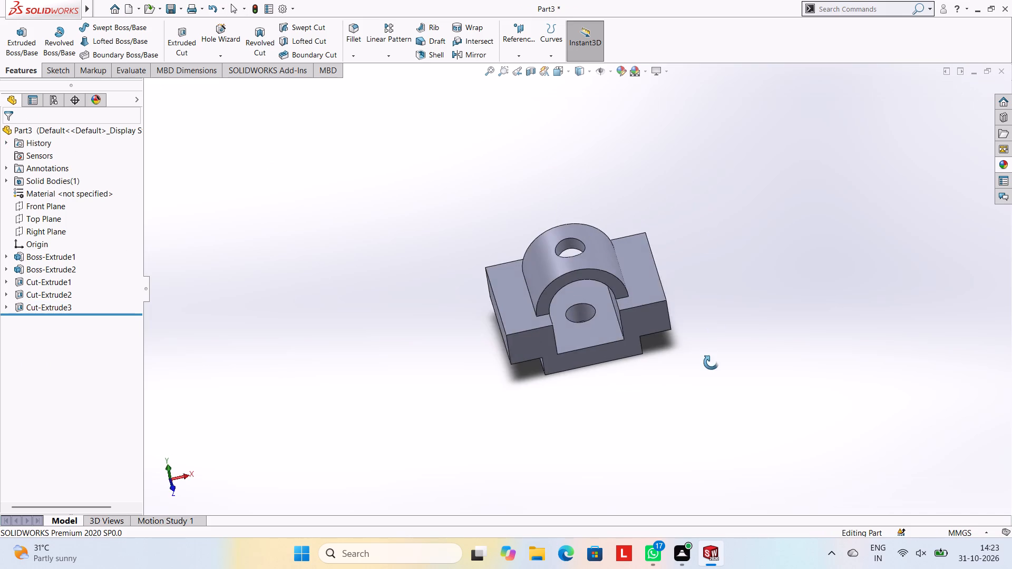
# Examine the arch, slot and vertical through-hole from several angles.
pyautogui.moveTo(711, 362); pyautogui.dragTo(734, 373, button='middle')
pyautogui.scroll(3, 725, 236)
pyautogui.scroll(-5, 703, 242)
pyautogui.scroll(1, 349, 371)
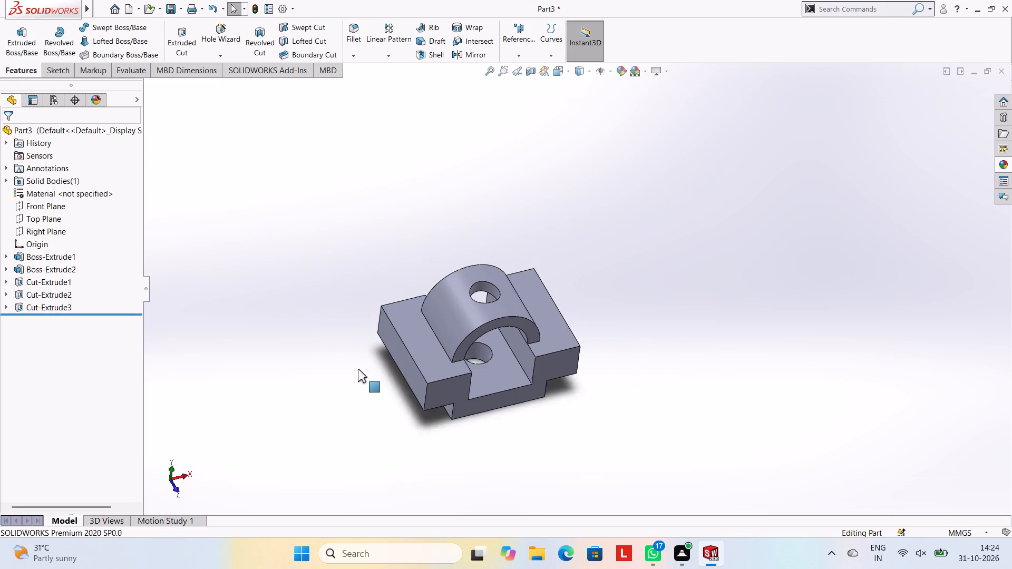
pyautogui.scroll(1, 358, 369)
pyautogui.scroll(-2, 358, 369)
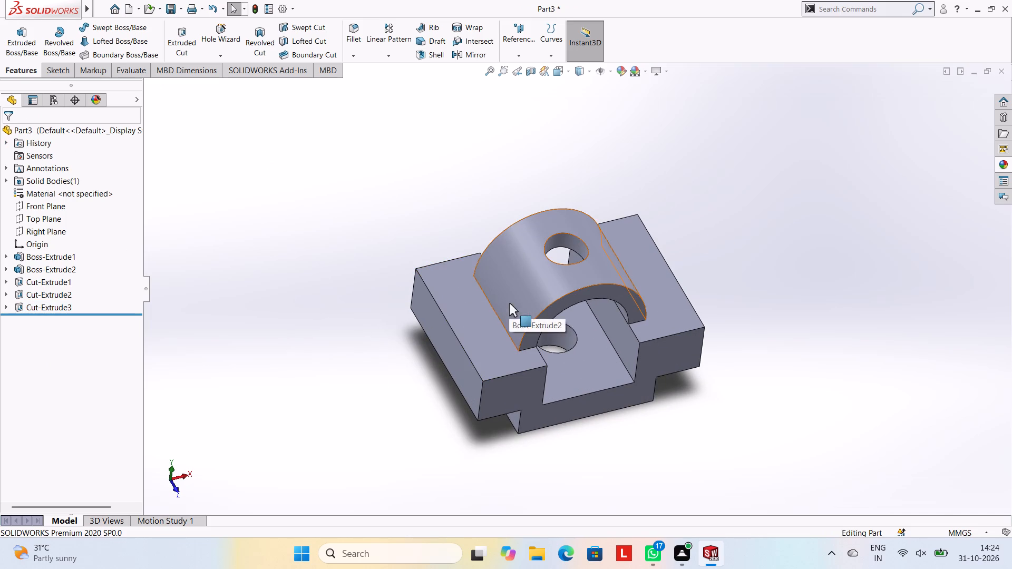
pyautogui.moveTo(728, 262); pyautogui.dragTo(747, 220, button='middle')
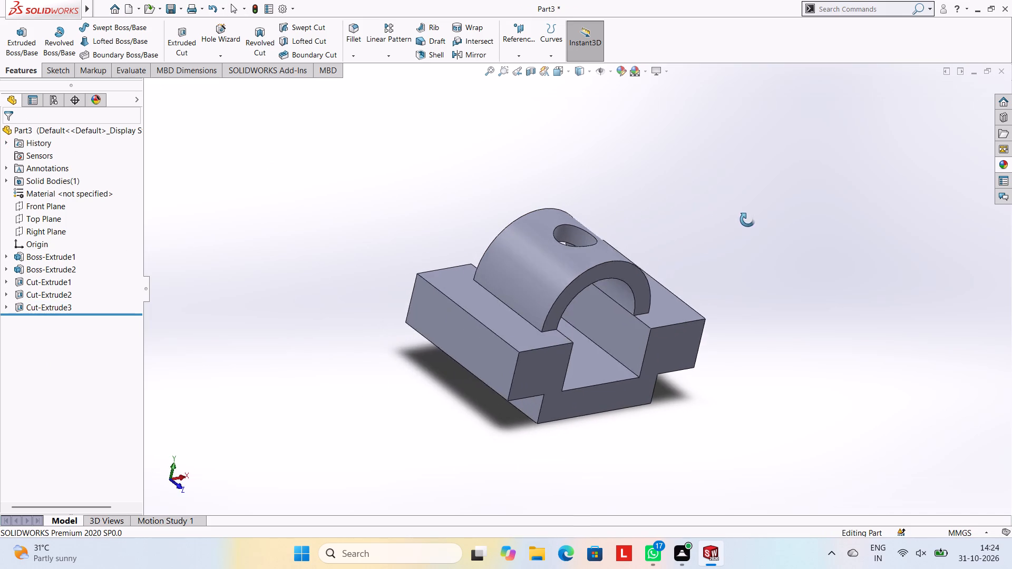
pyautogui.moveTo(747, 220); pyautogui.dragTo(713, 264, button='middle')
pyautogui.scroll(4, 528, 312)
pyautogui.scroll(-3, 541, 303)
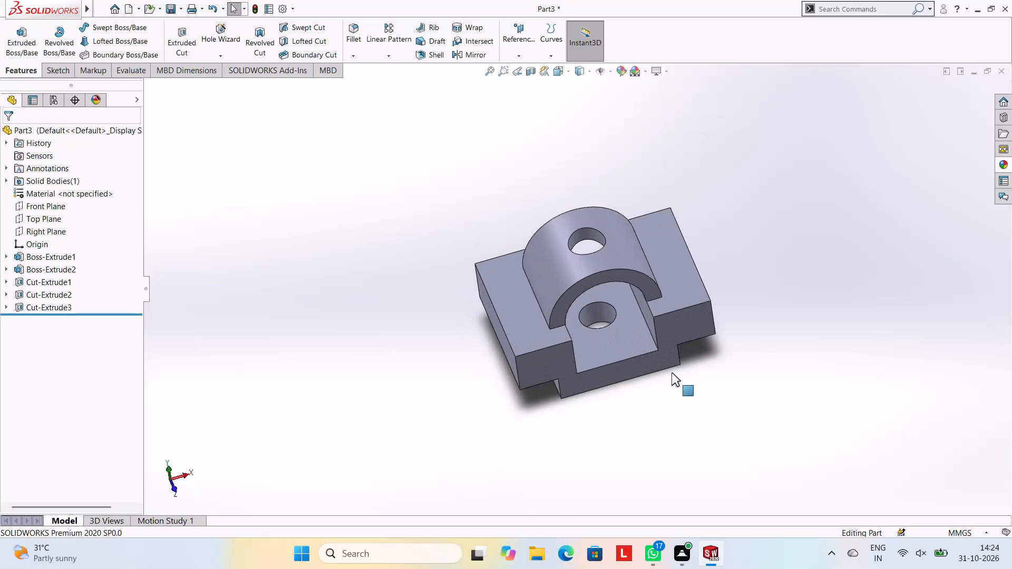
pyautogui.moveTo(712, 372); pyautogui.dragTo(736, 340, button='middle')
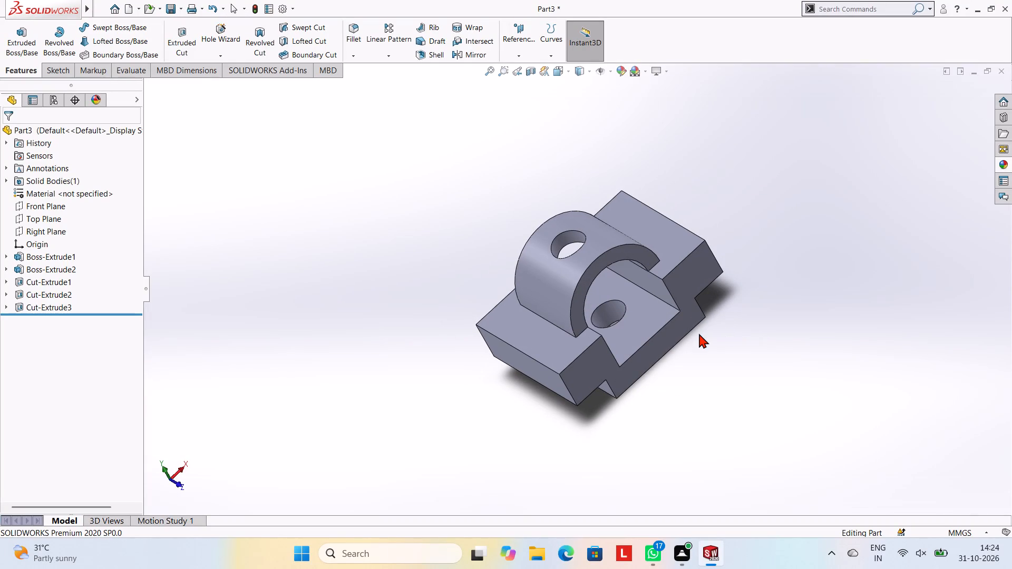
pyautogui.moveTo(742, 271); pyautogui.dragTo(771, 252, button='middle')
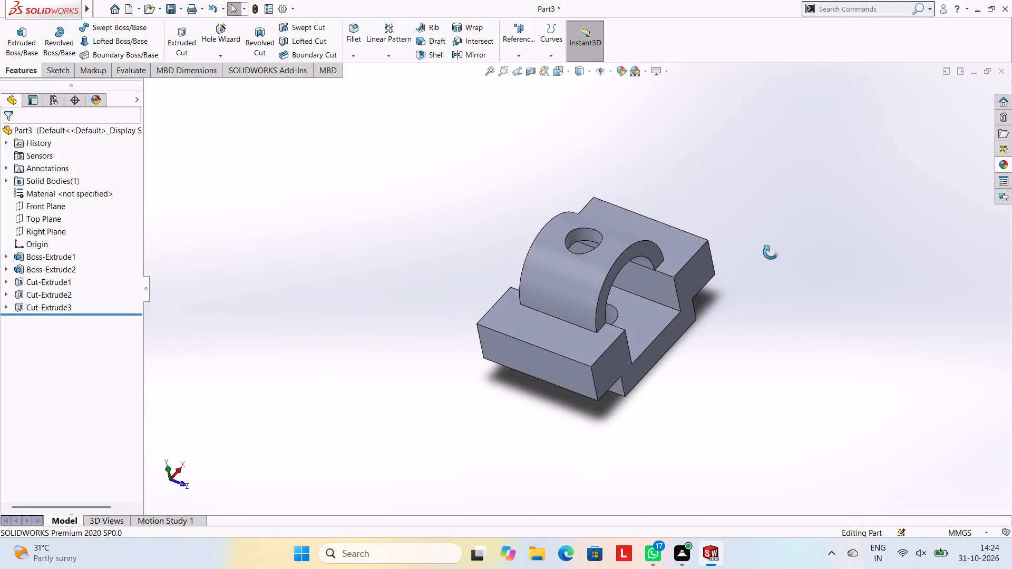
pyautogui.moveTo(771, 252); pyautogui.dragTo(772, 240, button='middle')
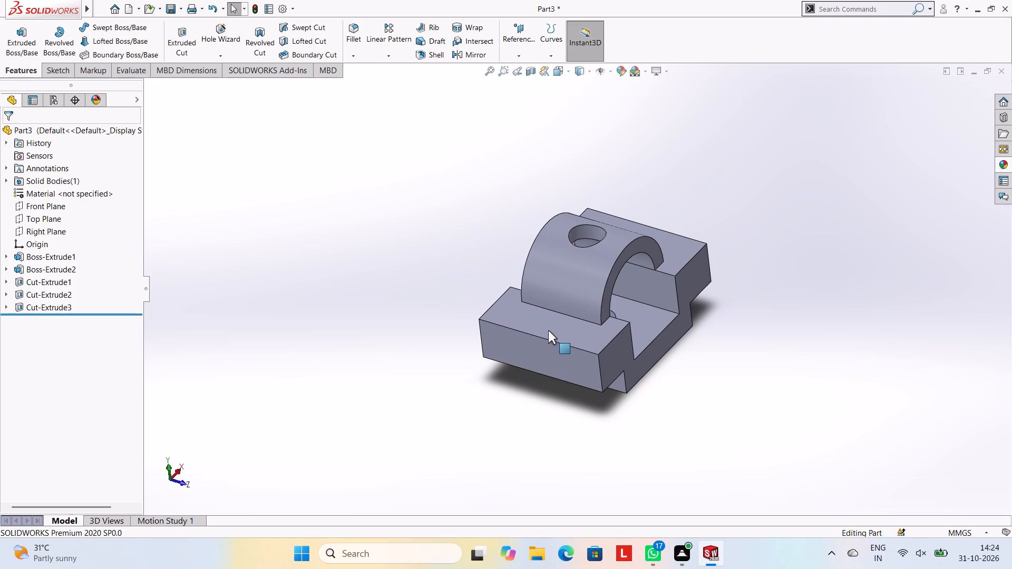
# On the base's top face beside the arch, sketch connected 8 mm, 8 mm and 16 mm lines starting at the outer side edge's midpoint.
pyautogui.click(548, 330)
pyautogui.click(591, 302)
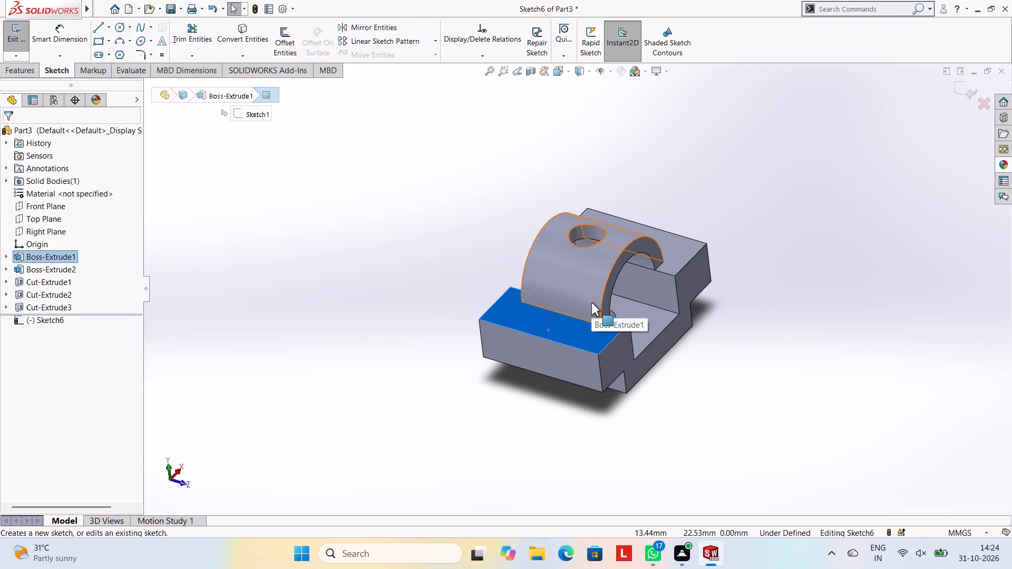
pyautogui.hotkey('ctrl', '8')
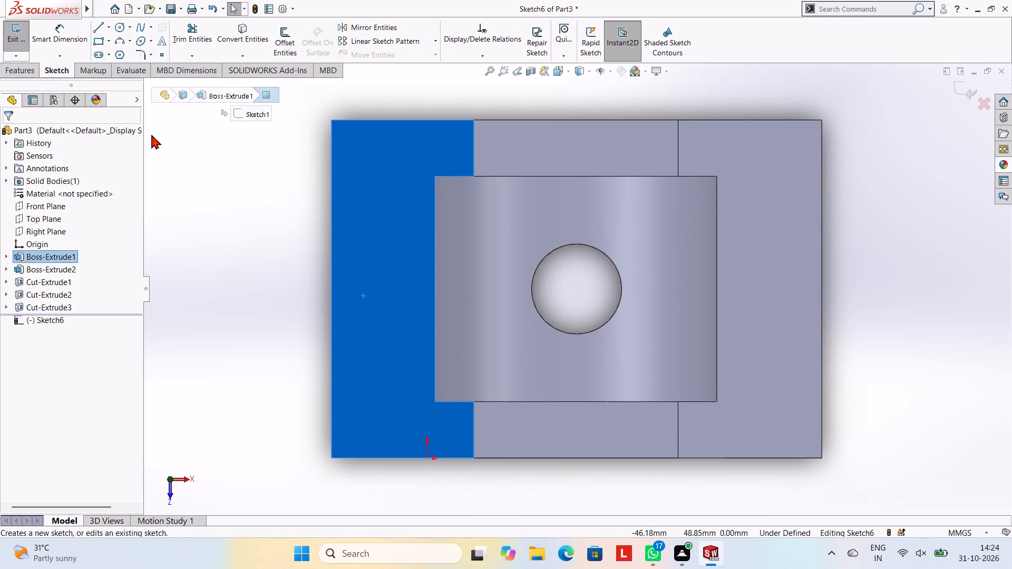
pyautogui.click(102, 27)
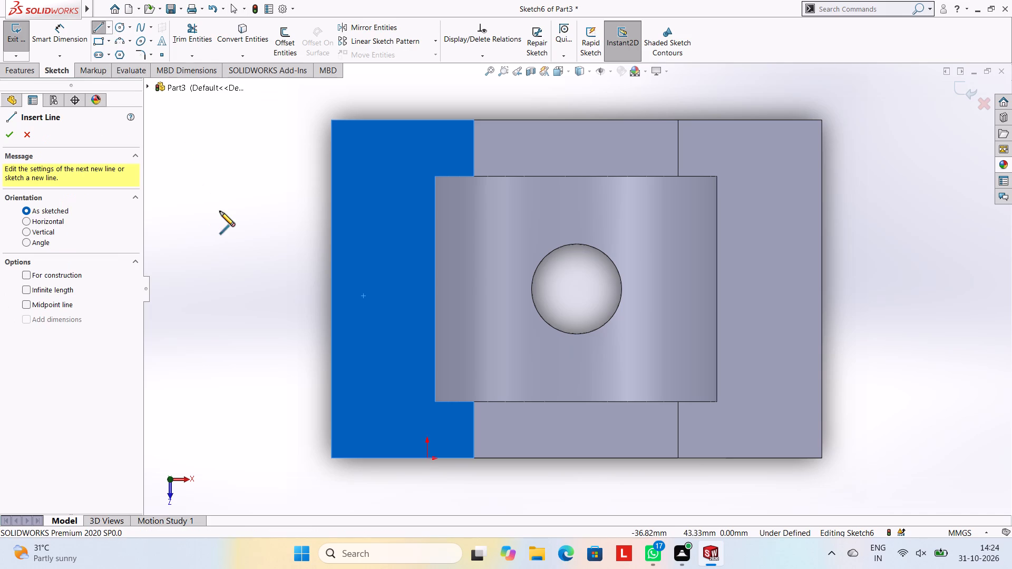
pyautogui.click(330, 289)
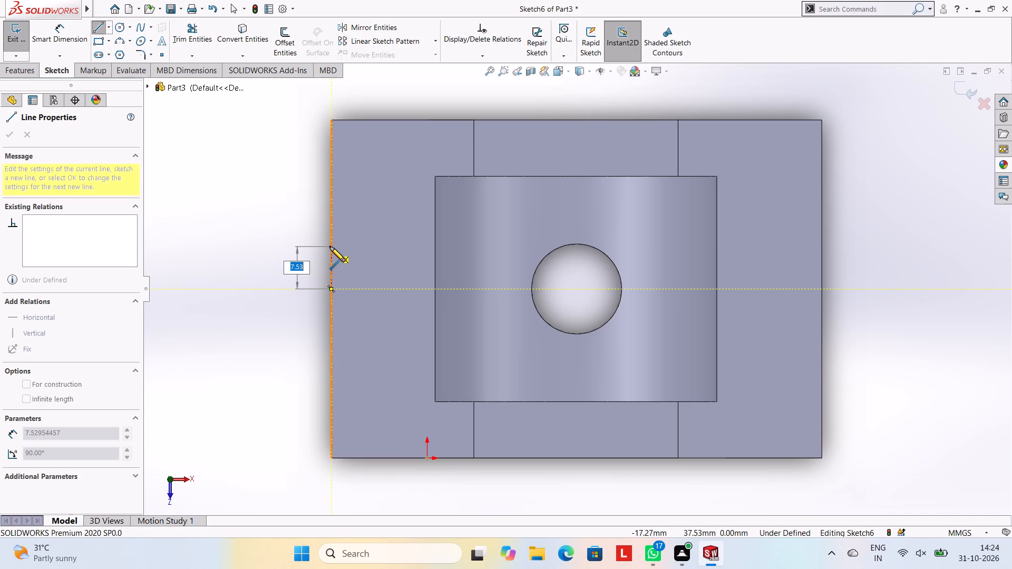
pyautogui.press('8')
pyautogui.press('Return')
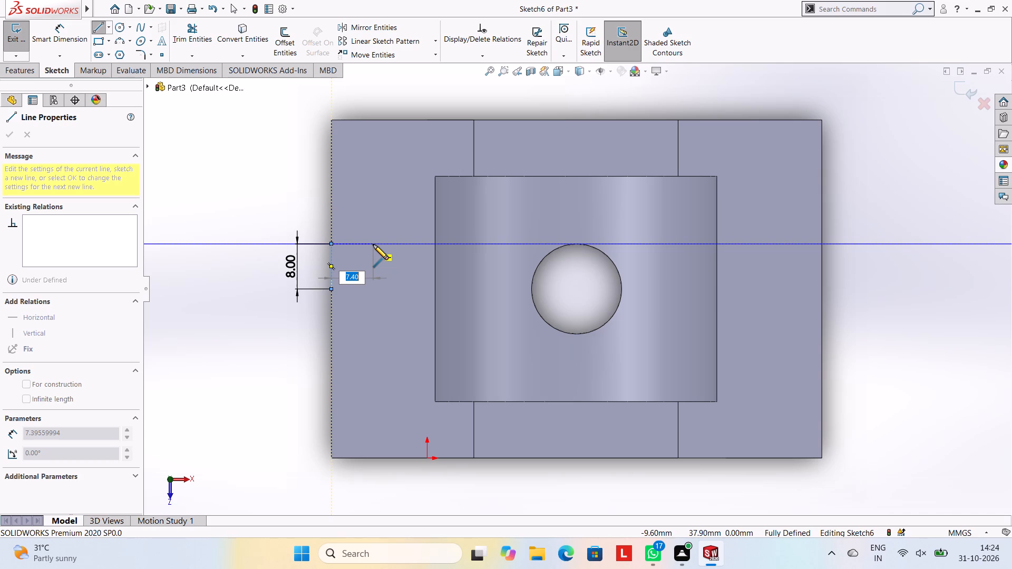
pyautogui.press('8')
pyautogui.press('Return')
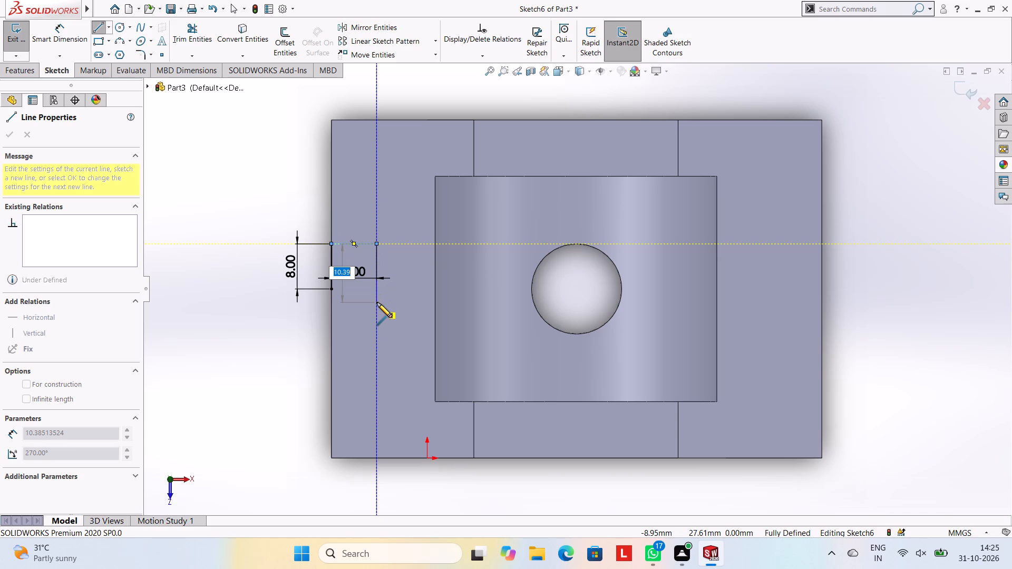
pyautogui.write('16')
pyautogui.press('Return')
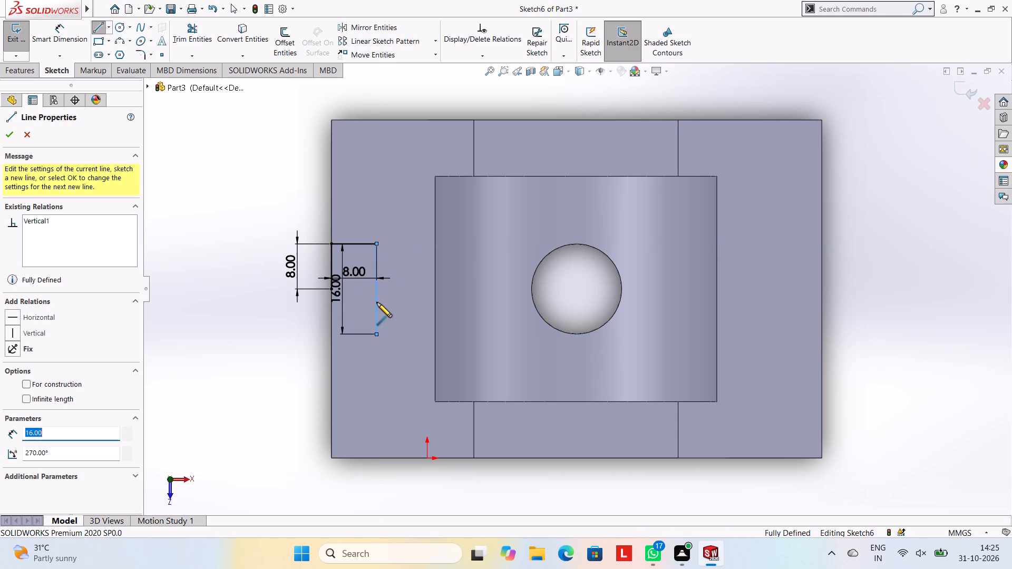
pyautogui.press('Escape')
pyautogui.press('Escape')
pyautogui.press('Escape')
# Draw an 8 mm line from the free end of the 16 mm line back to the base's outer side edge.
pyautogui.click(101, 27)
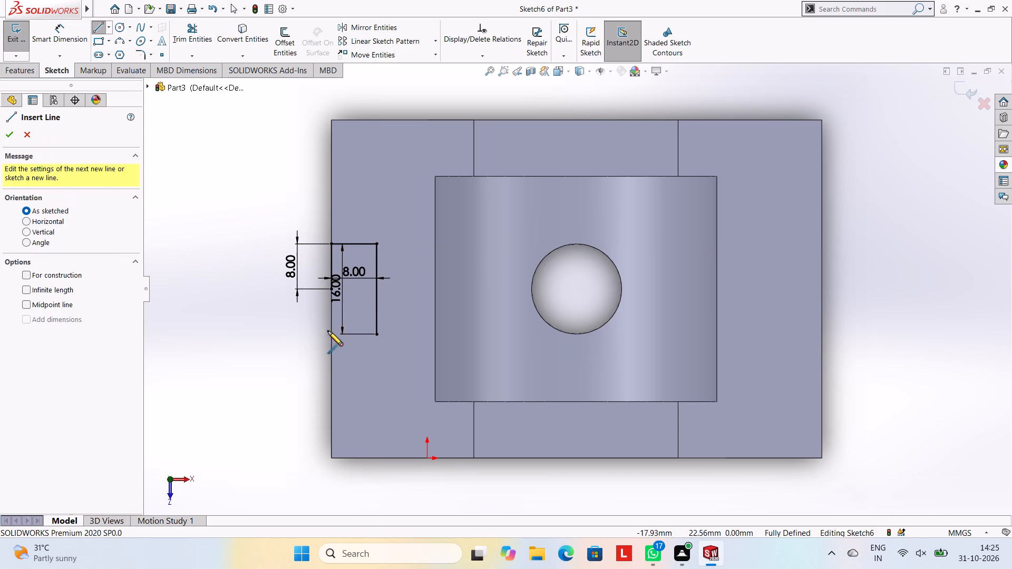
pyautogui.click(378, 335)
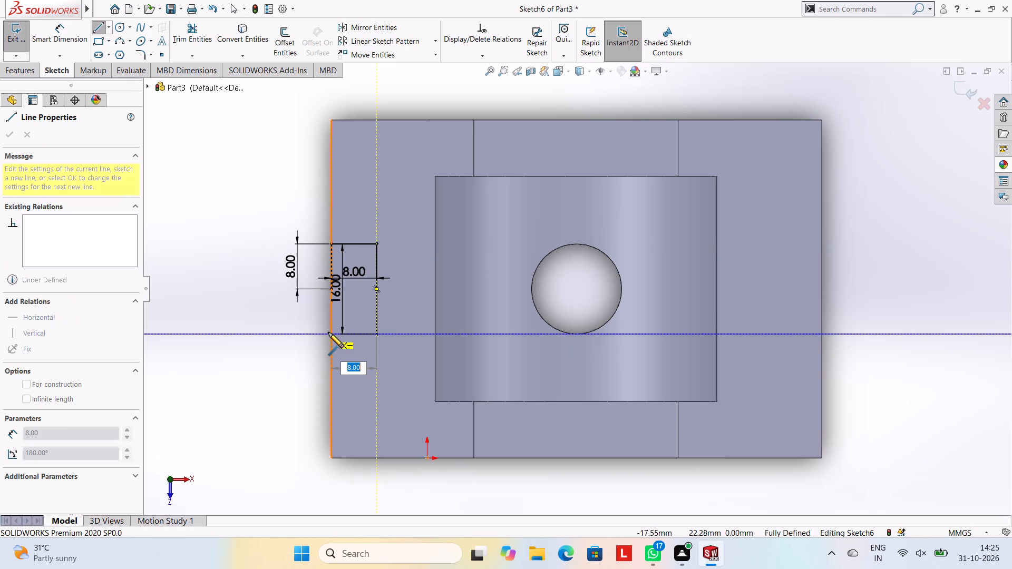
pyautogui.click(332, 332)
pyautogui.press('Escape')
pyautogui.press('Escape')
pyautogui.press('Escape')
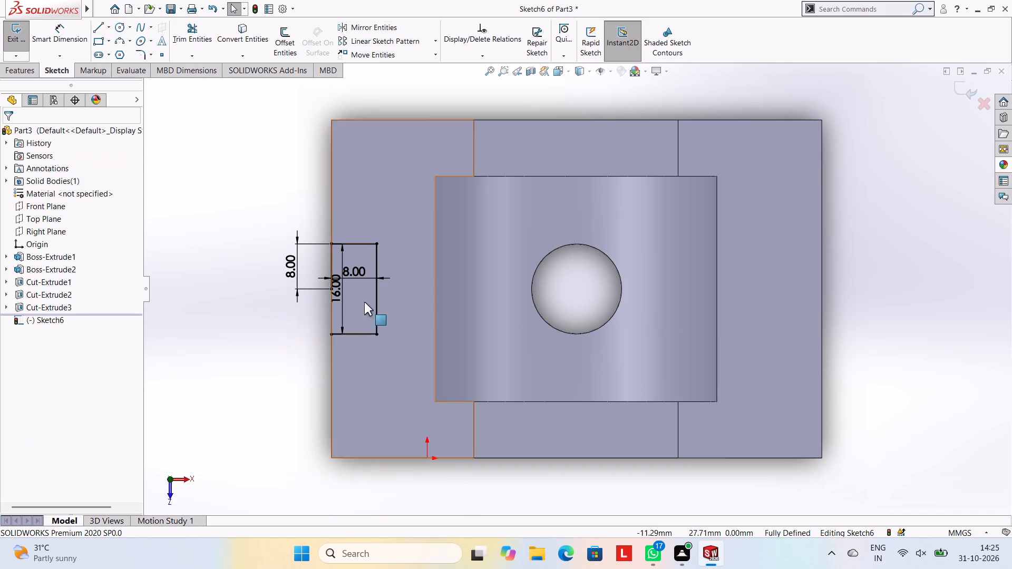
# Trim away the 8 mm line on the outer side edge and draw a single 16 mm line there to close the rectangle.
pyautogui.scroll(-2, 364, 302)
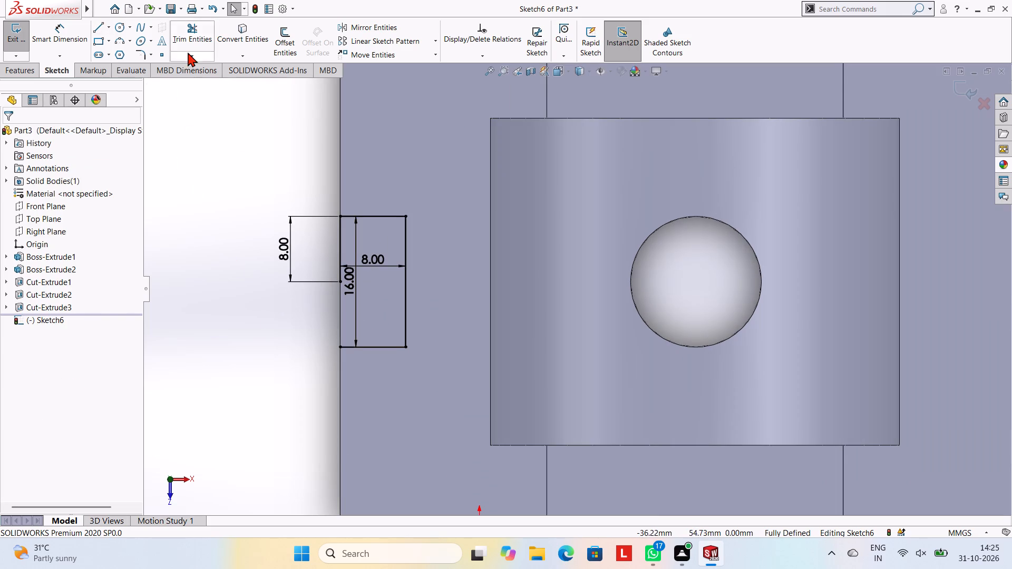
pyautogui.click(190, 37)
pyautogui.click(342, 236)
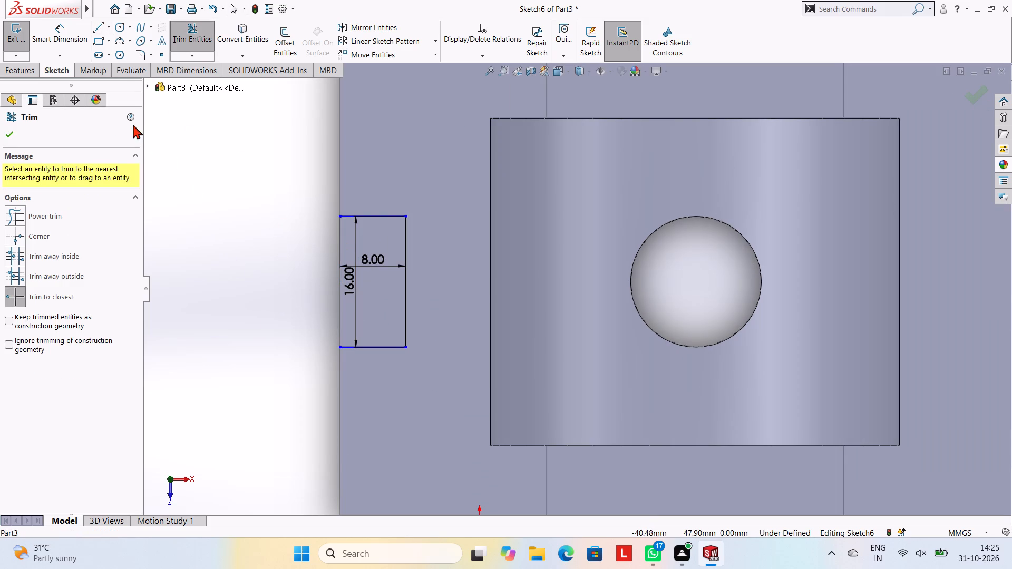
pyautogui.click(100, 31)
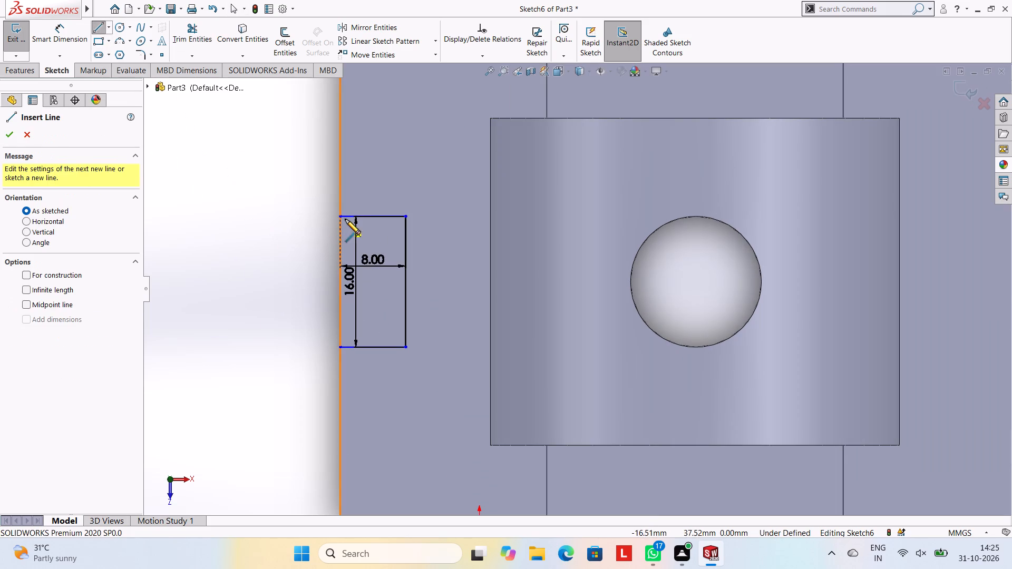
pyautogui.click(340, 217)
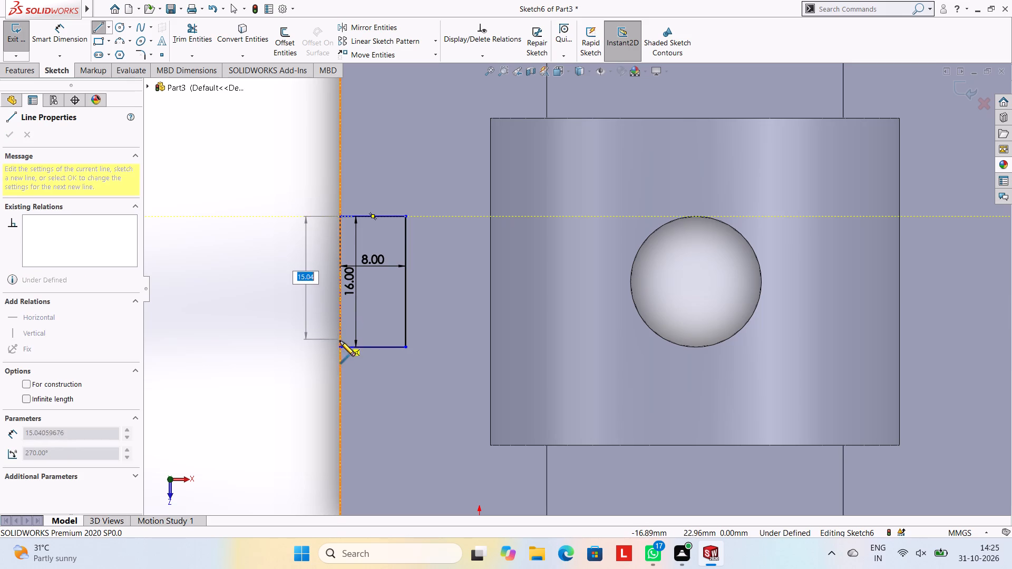
pyautogui.click(339, 347)
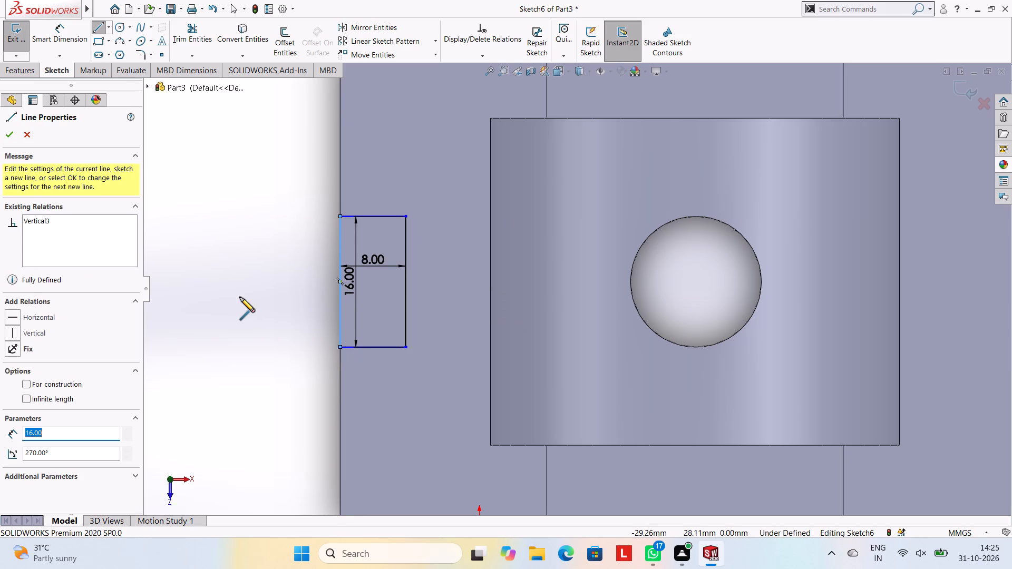
pyautogui.press('Escape')
pyautogui.press('Escape')
pyautogui.press('Escape')
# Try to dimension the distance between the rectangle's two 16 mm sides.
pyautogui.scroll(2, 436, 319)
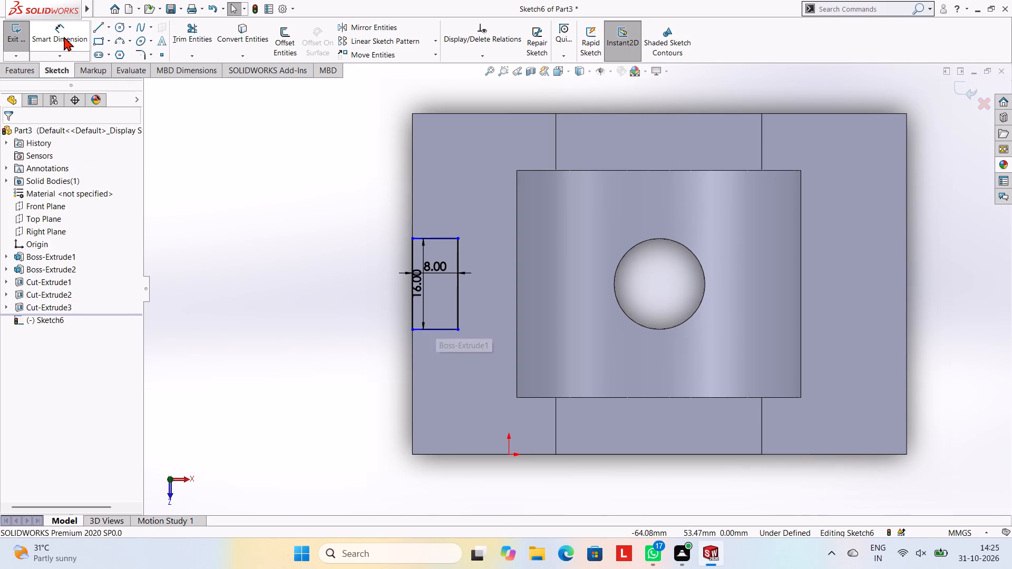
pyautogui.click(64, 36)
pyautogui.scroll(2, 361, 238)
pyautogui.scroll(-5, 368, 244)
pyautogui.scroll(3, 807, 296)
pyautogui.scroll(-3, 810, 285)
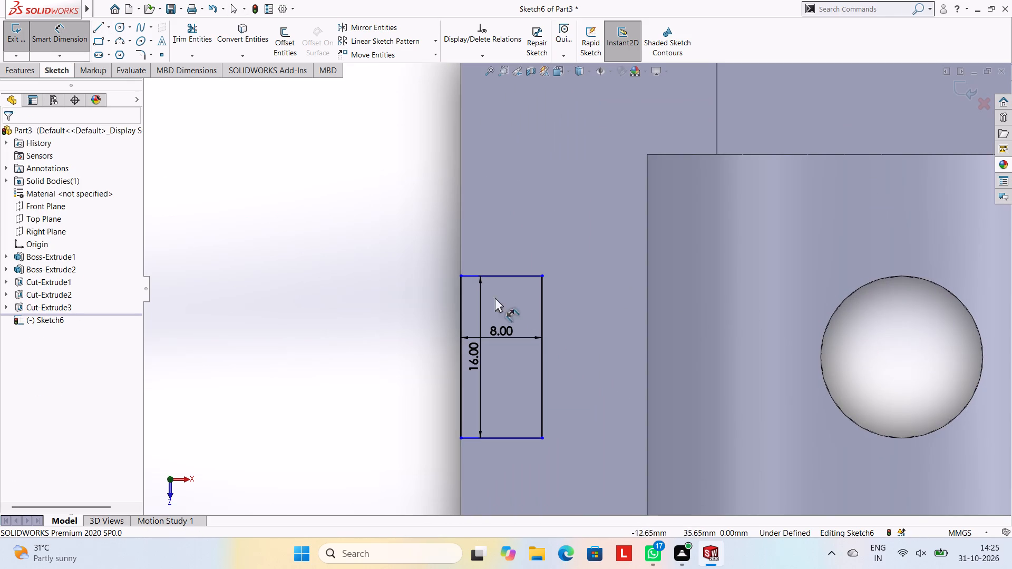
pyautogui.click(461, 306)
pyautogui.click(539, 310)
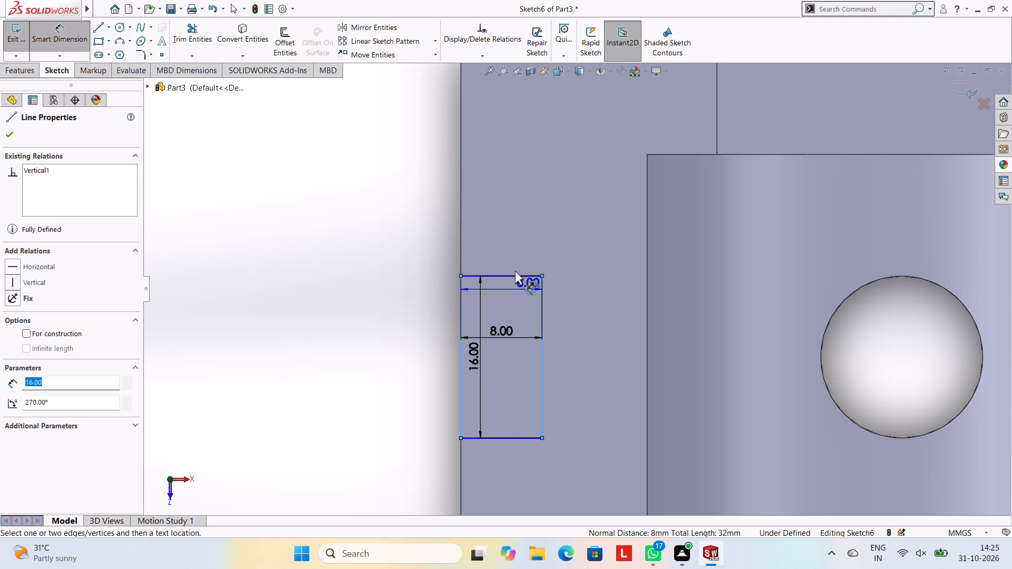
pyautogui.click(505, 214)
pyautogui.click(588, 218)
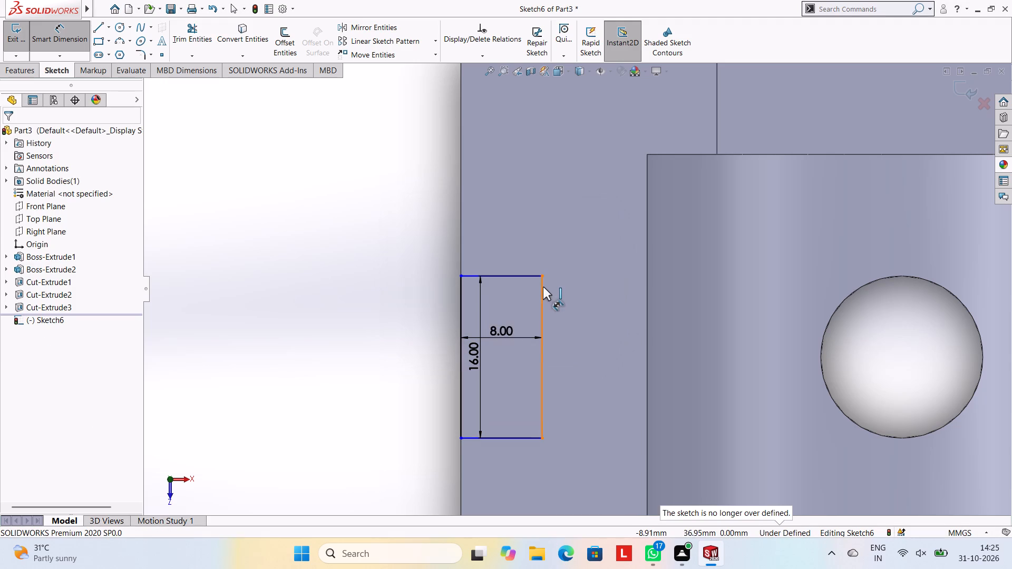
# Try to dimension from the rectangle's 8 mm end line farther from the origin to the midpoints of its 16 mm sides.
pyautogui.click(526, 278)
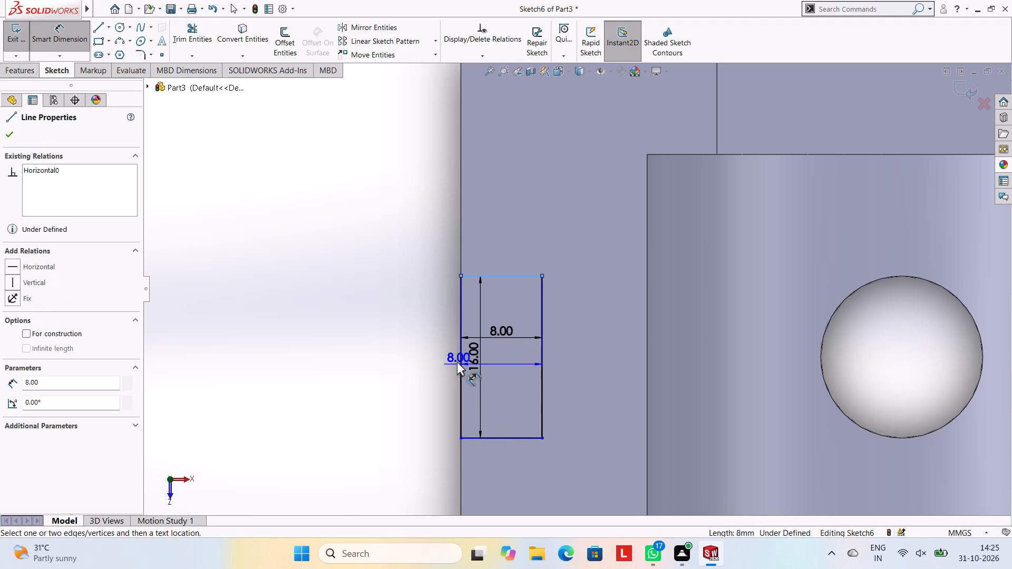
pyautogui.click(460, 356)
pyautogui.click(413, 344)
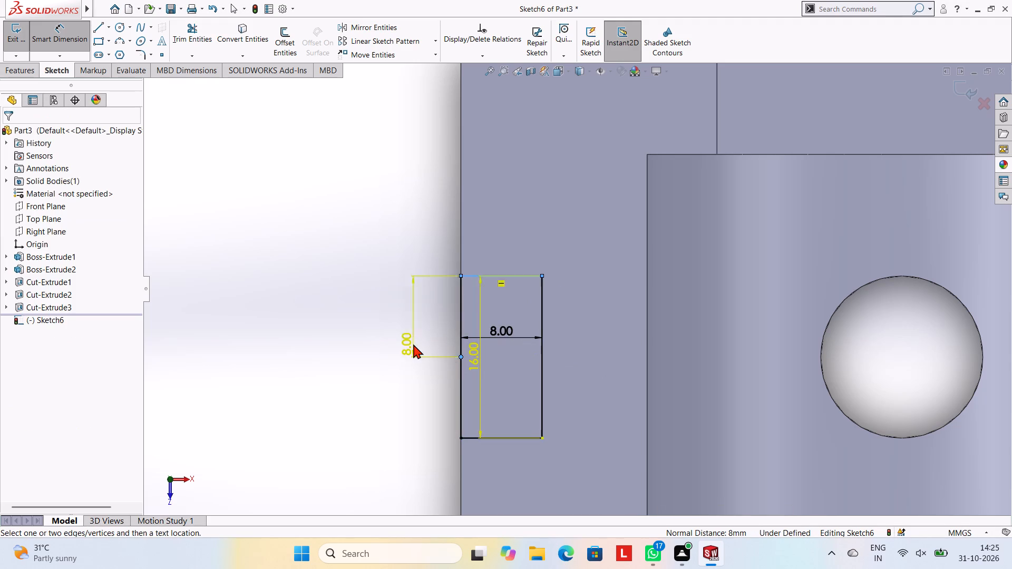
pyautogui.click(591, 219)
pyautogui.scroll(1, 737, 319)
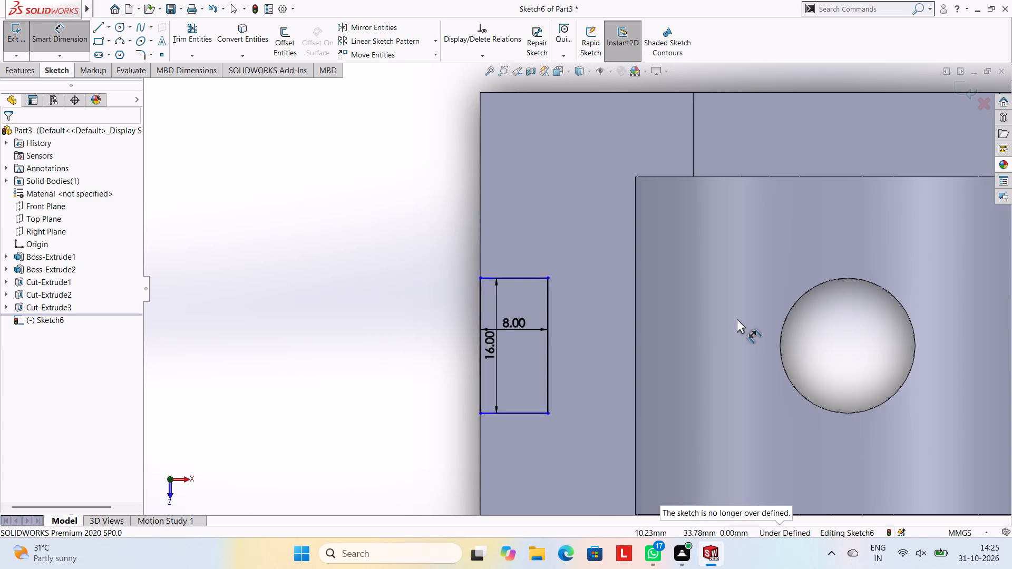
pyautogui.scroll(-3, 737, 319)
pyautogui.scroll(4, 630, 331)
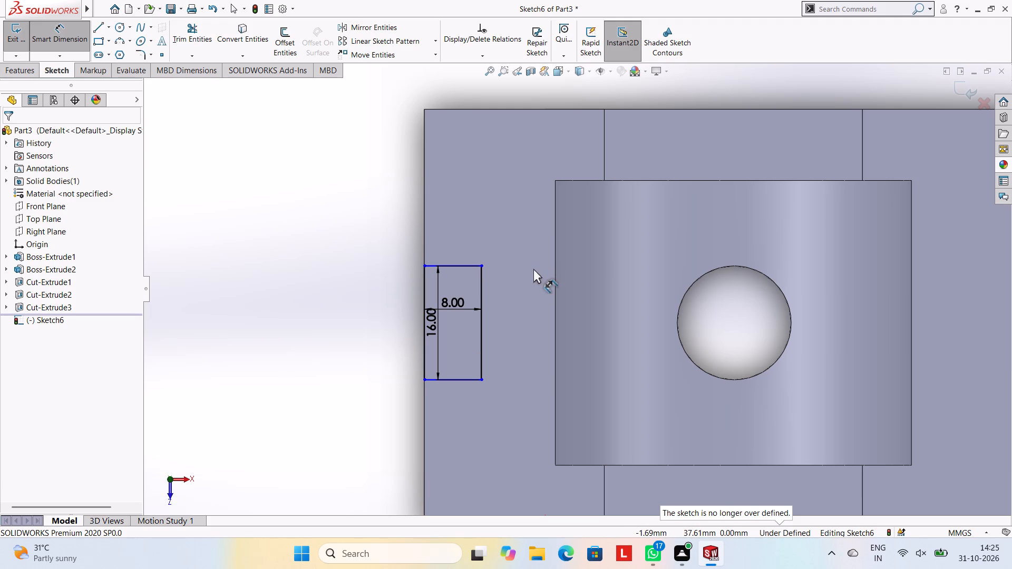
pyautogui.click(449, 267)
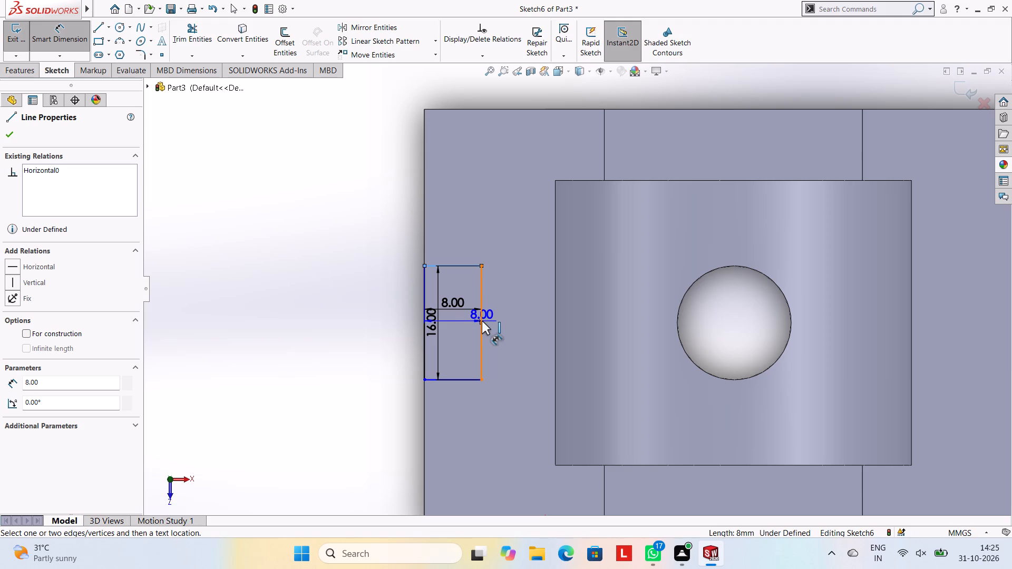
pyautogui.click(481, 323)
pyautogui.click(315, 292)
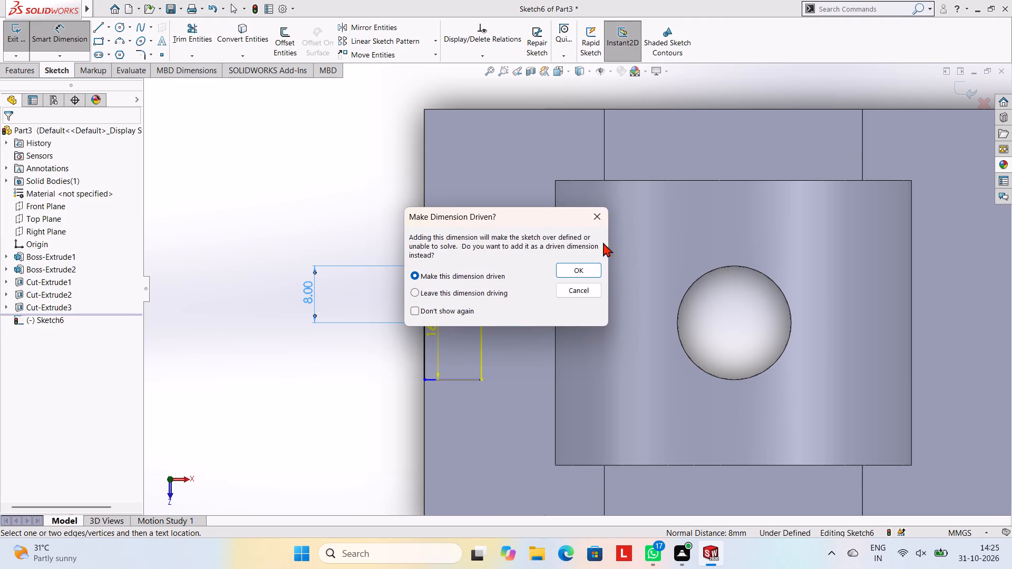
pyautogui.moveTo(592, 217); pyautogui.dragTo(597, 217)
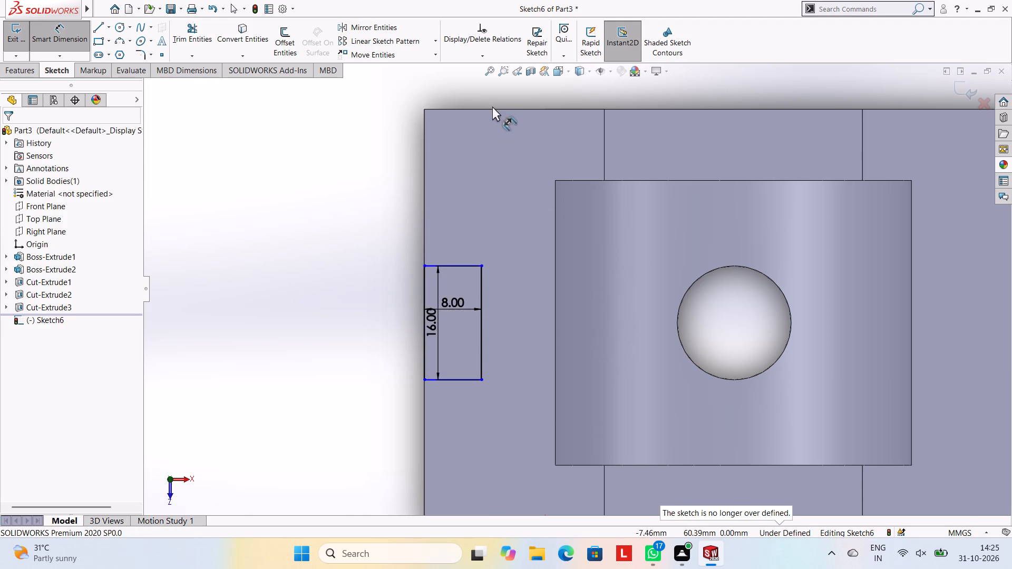
# Dimension the rectangle's nearer 8 mm line at 22 mm from the base's end edge opposite the origin.
pyautogui.click(491, 109)
pyautogui.click(463, 266)
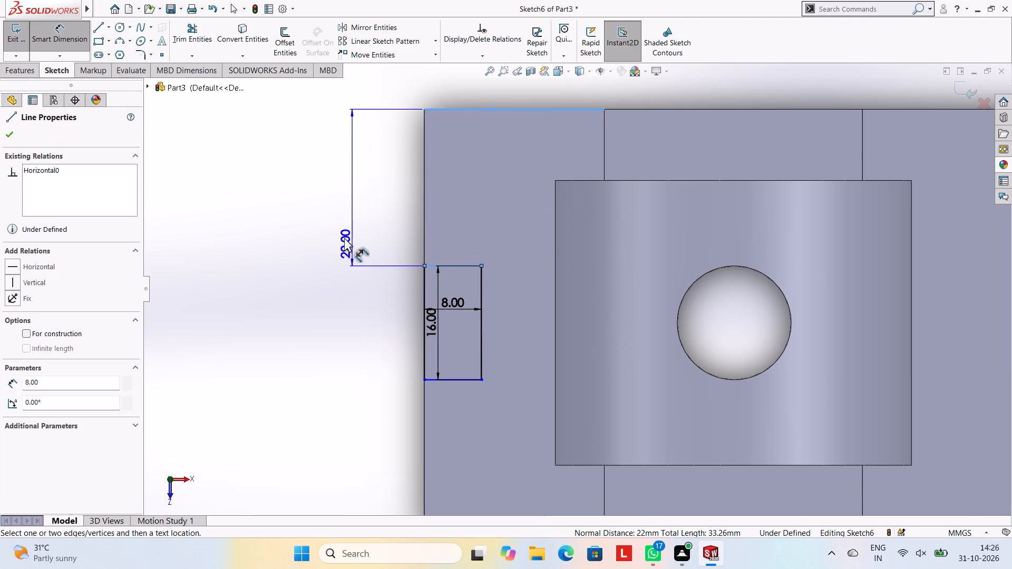
pyautogui.click(338, 234)
pyautogui.click(293, 217)
pyautogui.click(266, 185)
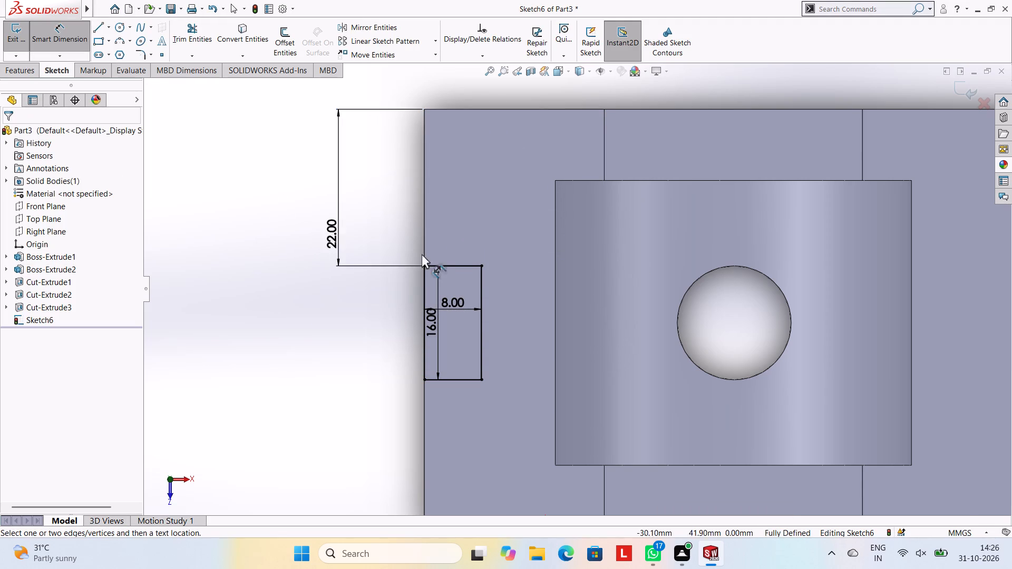
# Draw an 8 mm line along the base's opposite side edge, from its midpoint toward the end edge away from the origin.
pyautogui.scroll(3, 751, 325)
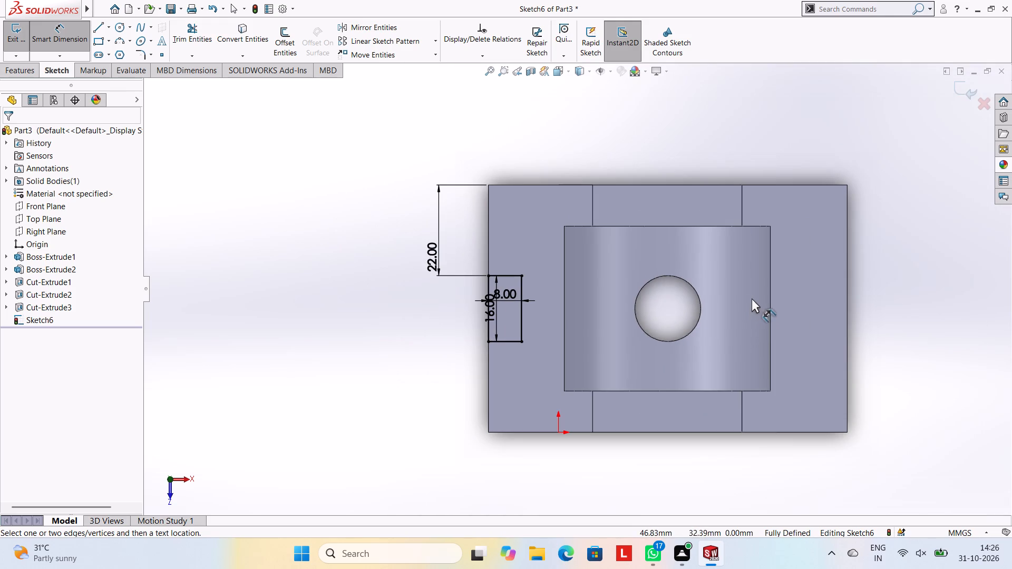
pyautogui.scroll(-2, 752, 298)
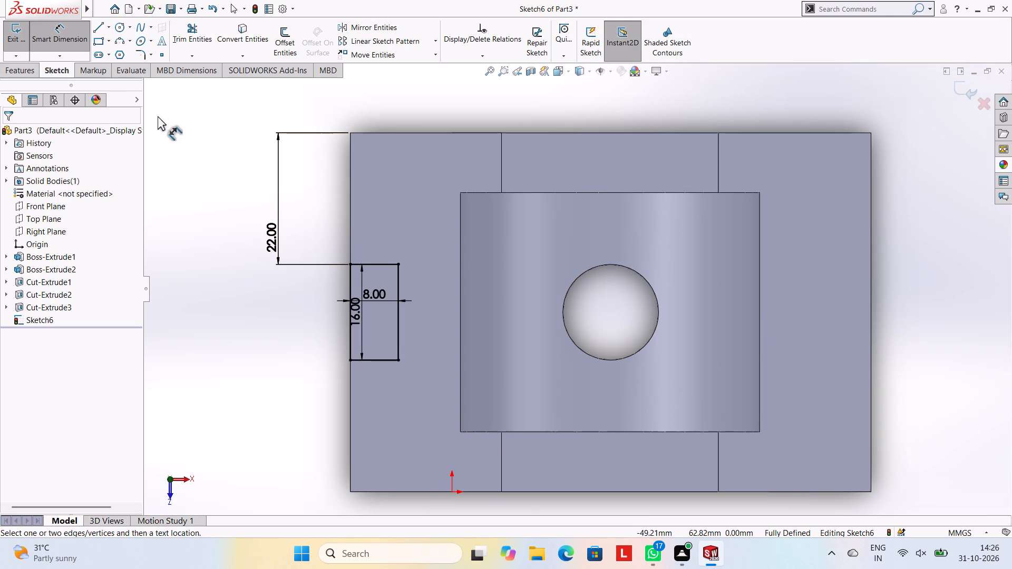
pyautogui.moveTo(99, 27); pyautogui.dragTo(99, 32)
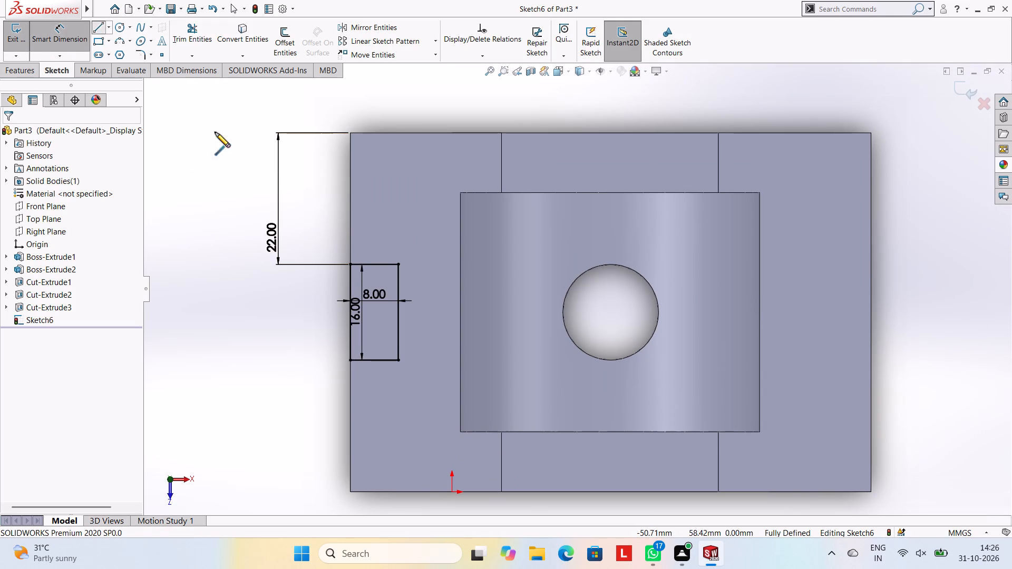
pyautogui.click(871, 312)
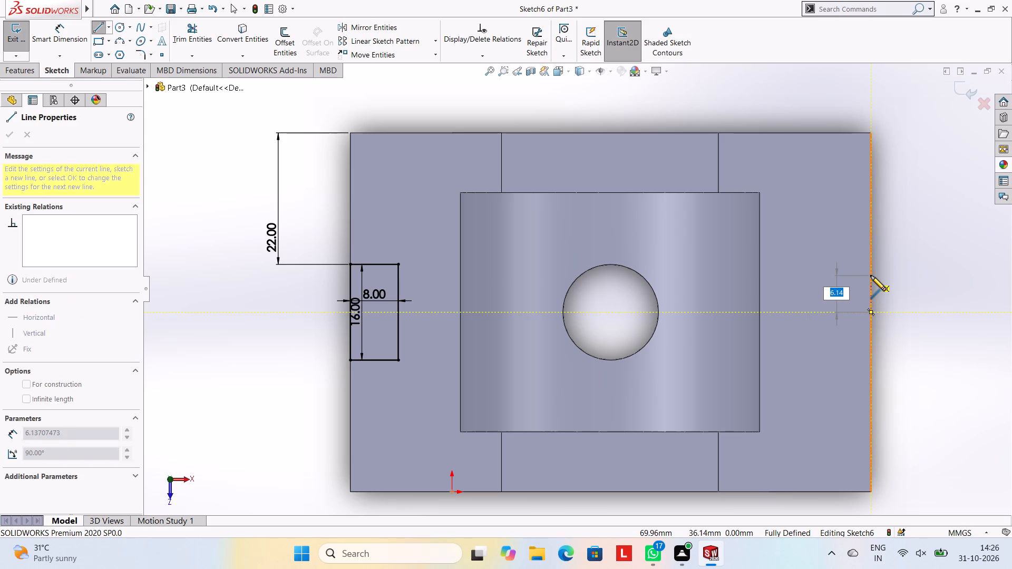
pyautogui.press('8')
pyautogui.press('Return')
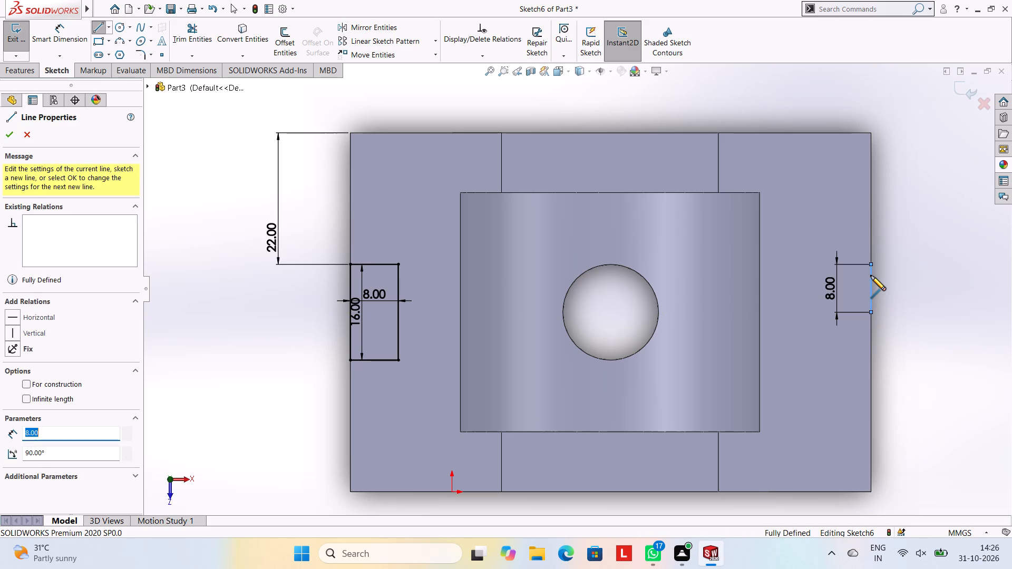
pyautogui.press('Escape')
pyautogui.press('Escape')
pyautogui.press('Escape')
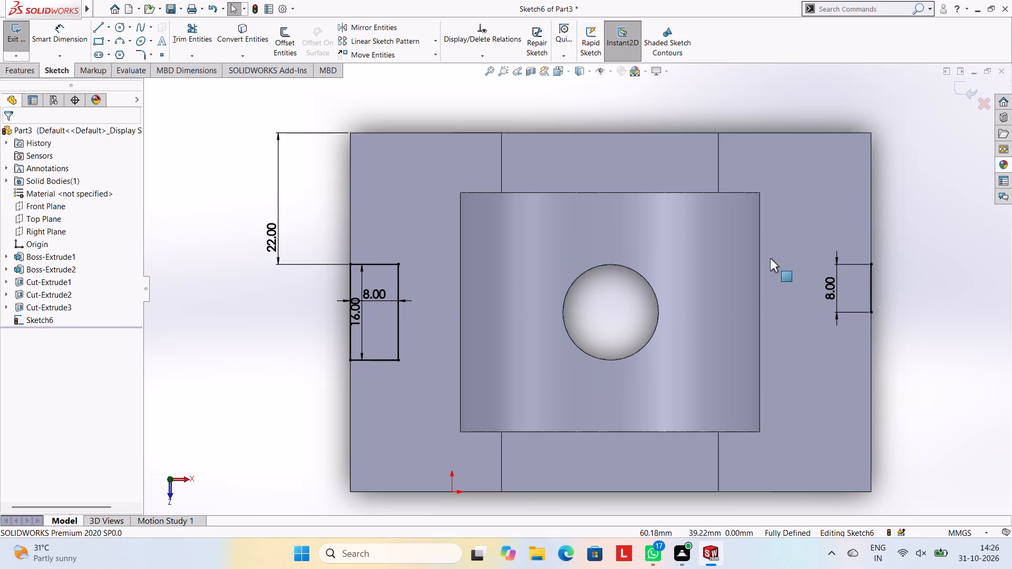
# Draw an 8 mm line inward from the end of the new edge line, perpendicular to the side edge.
pyautogui.click(96, 28)
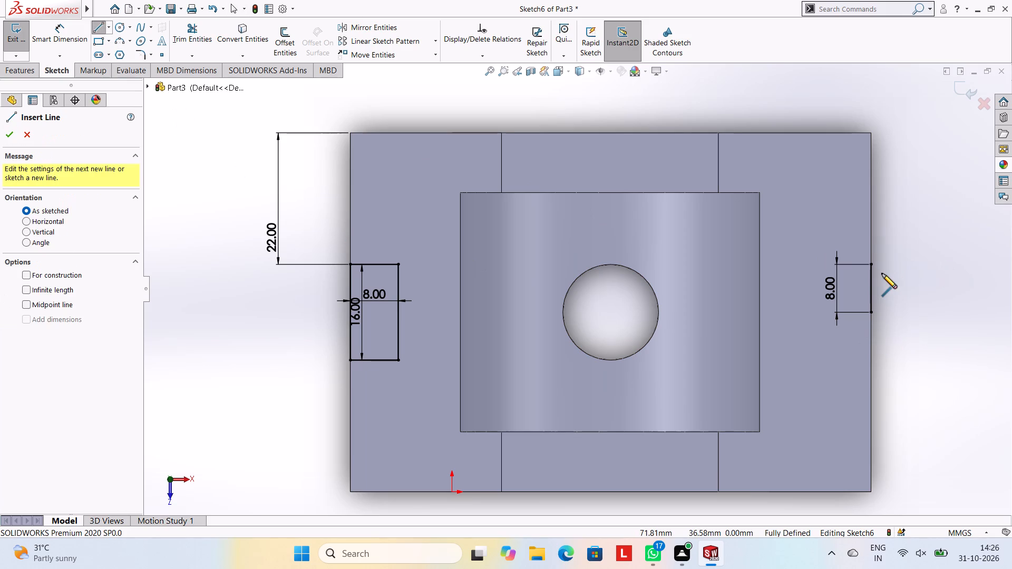
pyautogui.click(872, 264)
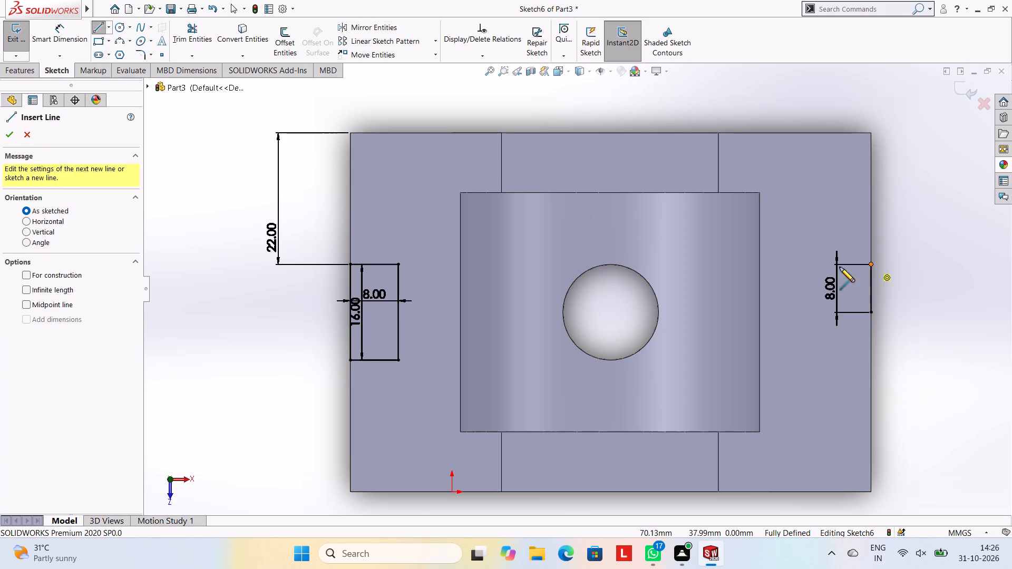
pyautogui.press('8')
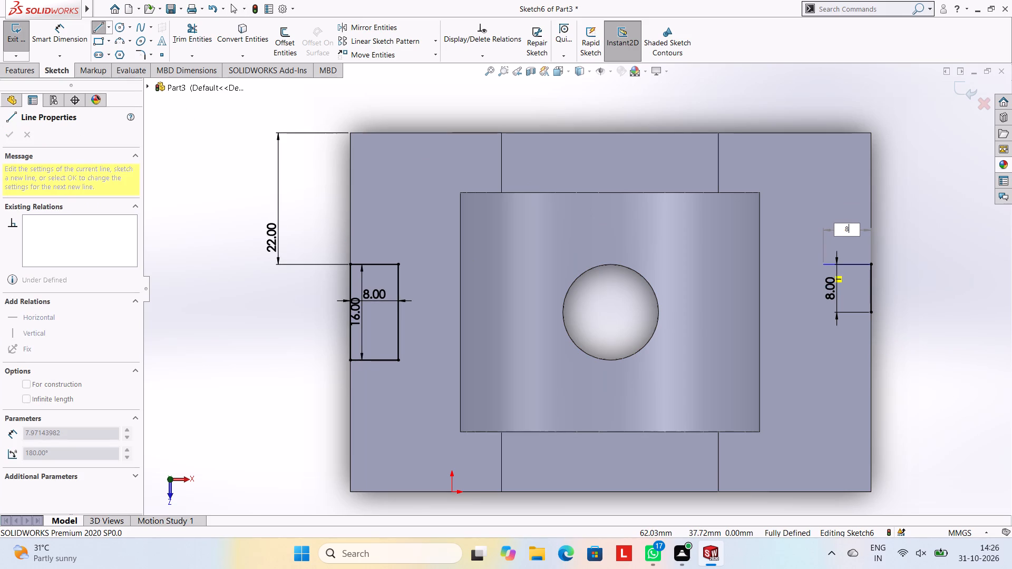
pyautogui.press('Return')
pyautogui.press('Escape')
pyautogui.press('Escape')
pyautogui.press('Escape')
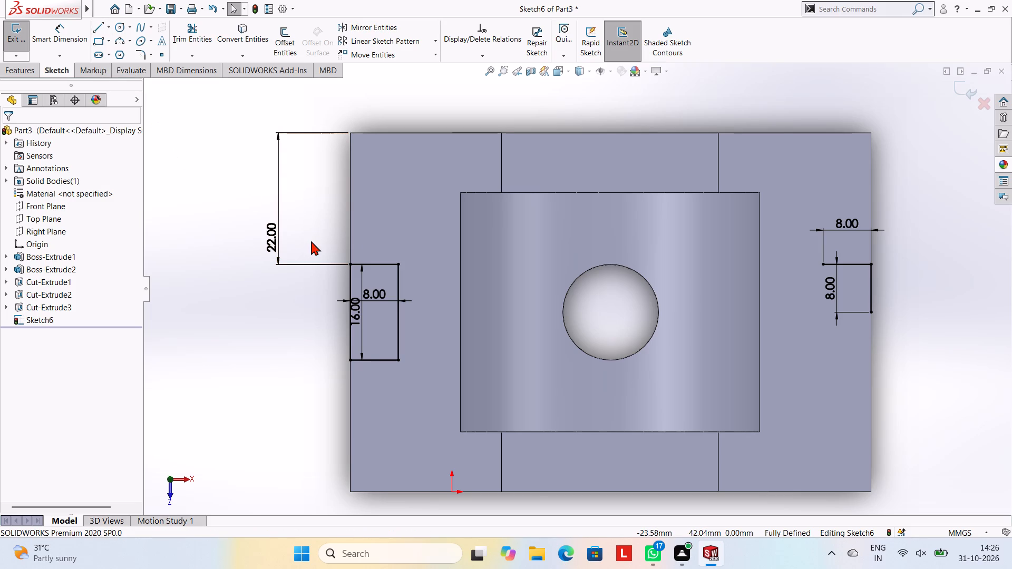
# Draw a 16 mm line from the inward line's inner end, parallel to the side edge and toward the origin's end.
pyautogui.click(98, 25)
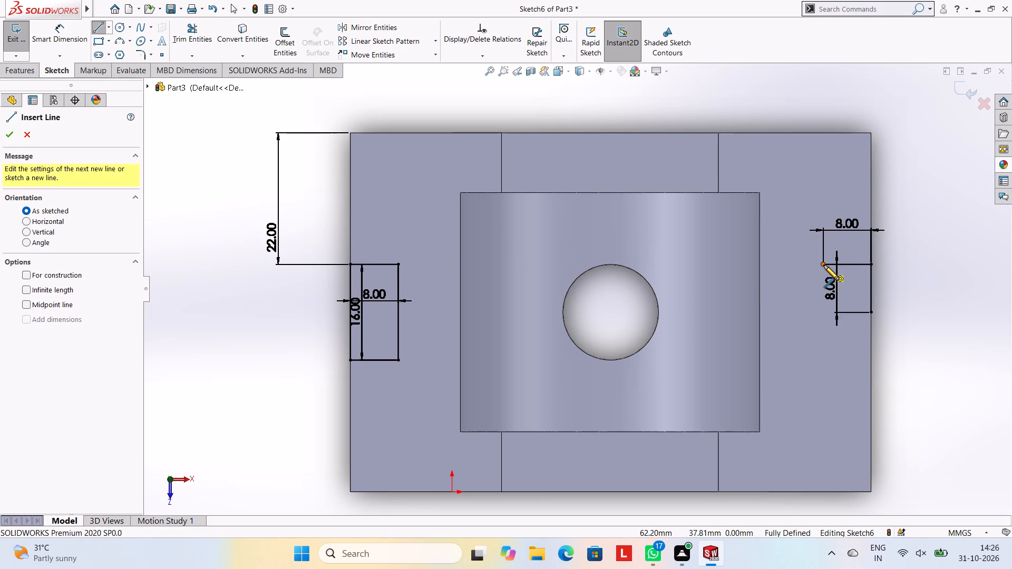
pyautogui.click(822, 265)
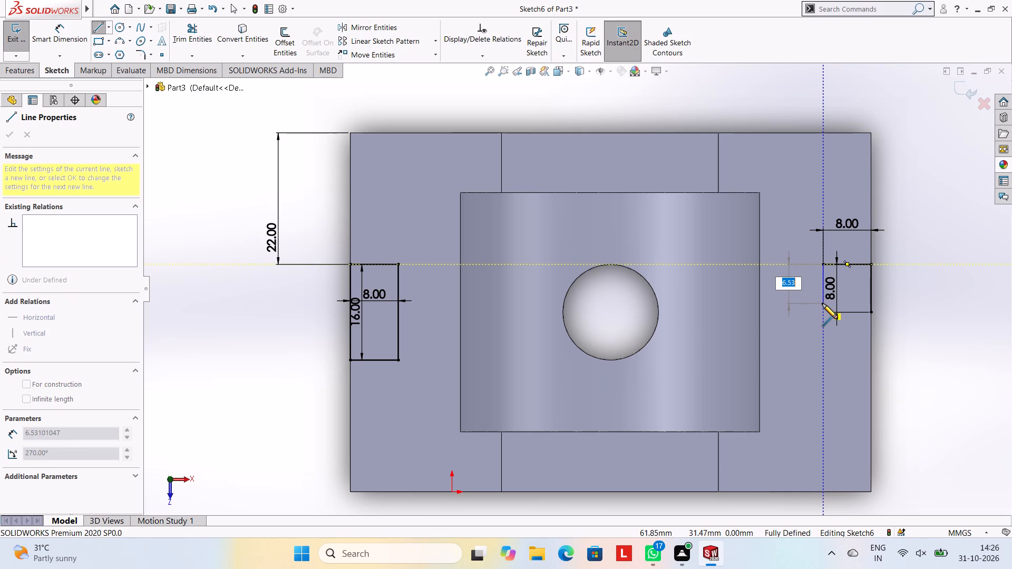
pyautogui.write('16')
pyautogui.press('Return')
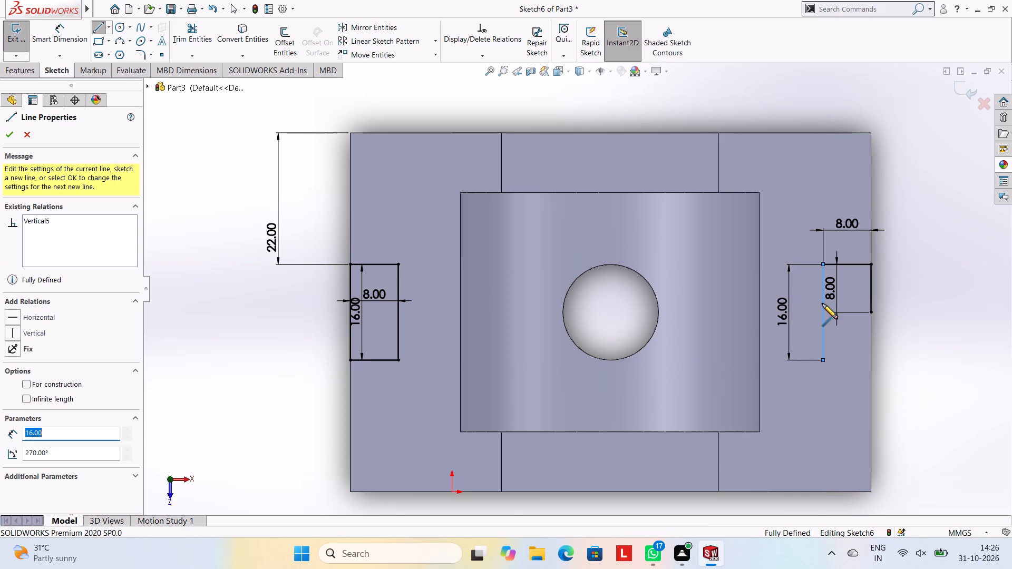
pyautogui.press('Escape')
pyautogui.press('Escape')
pyautogui.press('Escape')
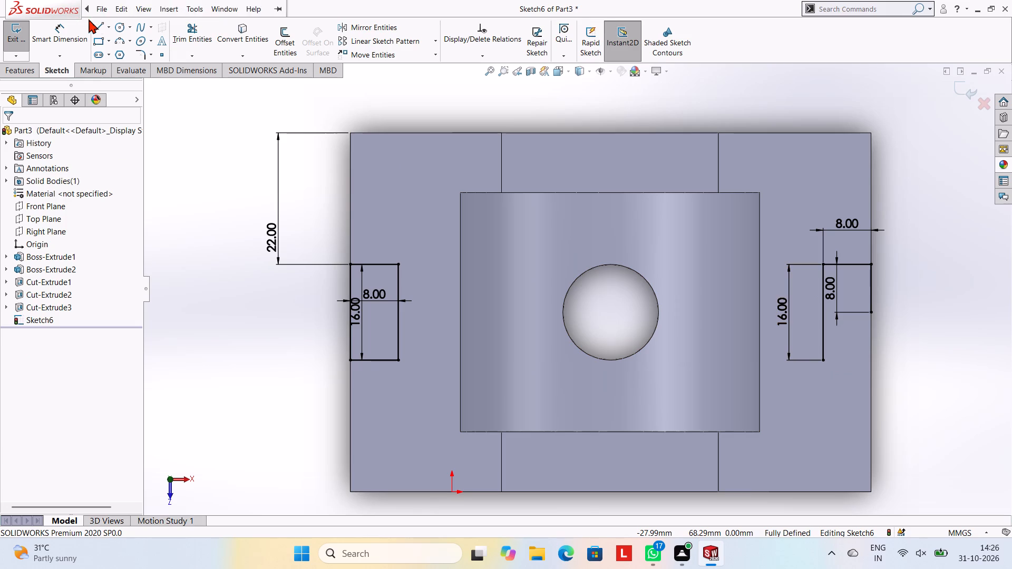
# Close the second rectangle with a line out to the side edge and another along that edge to its midpoint.
pyautogui.click(94, 24)
pyautogui.click(823, 359)
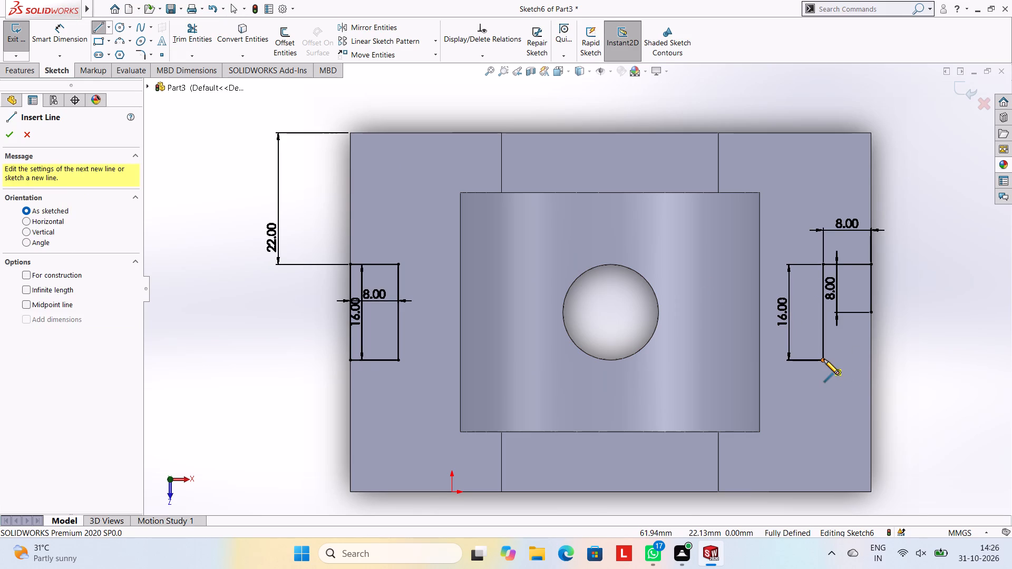
pyautogui.click(871, 361)
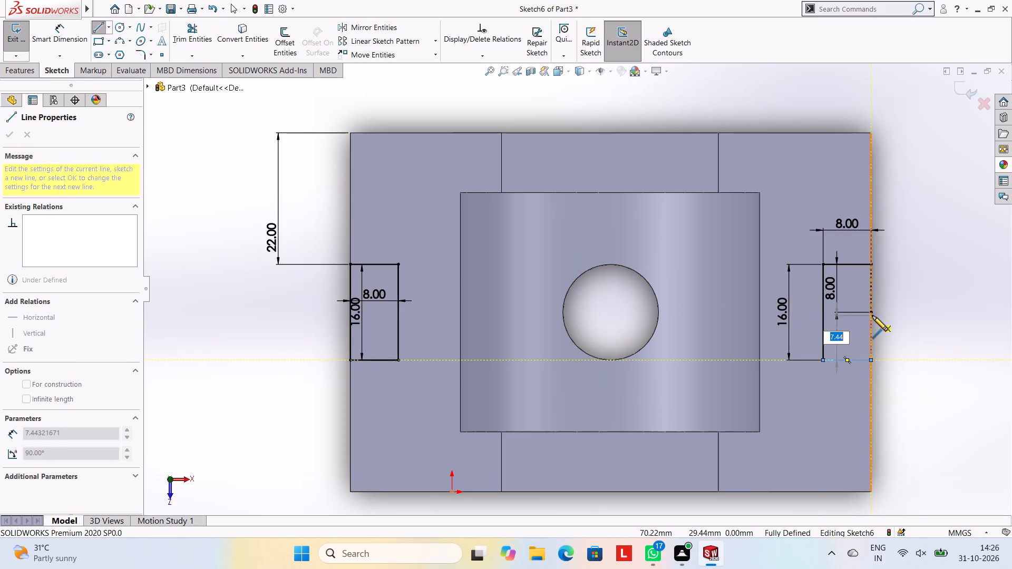
pyautogui.click(871, 312)
pyautogui.press('Escape')
pyautogui.press('Escape')
pyautogui.press('Escape')
pyautogui.press('Escape')
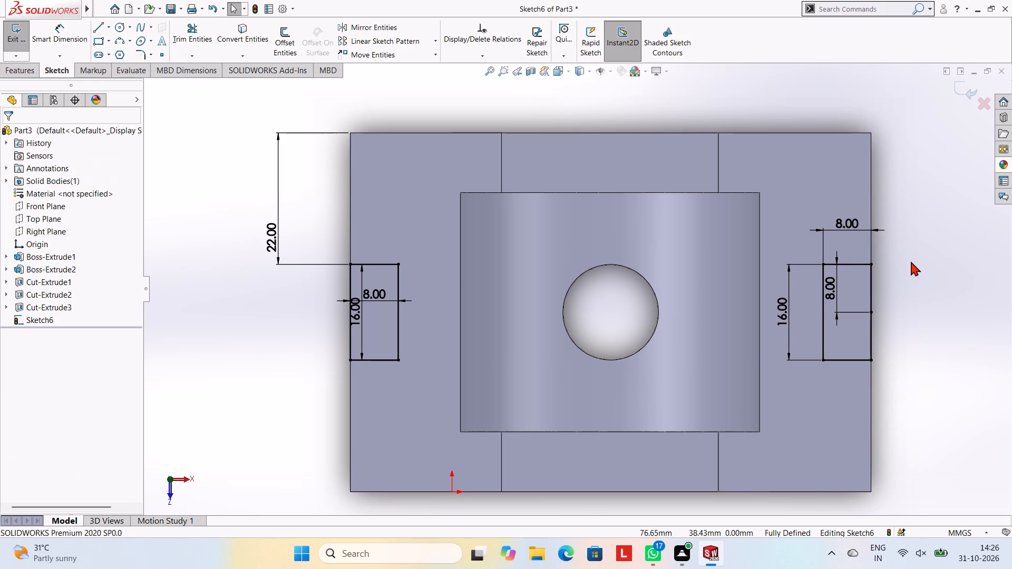
# Cut-extrude both 8 by 16 mm side rectangles to a blind depth of 9 mm into the base.
pyautogui.scroll(-1, 911, 261)
pyautogui.scroll(3, 821, 338)
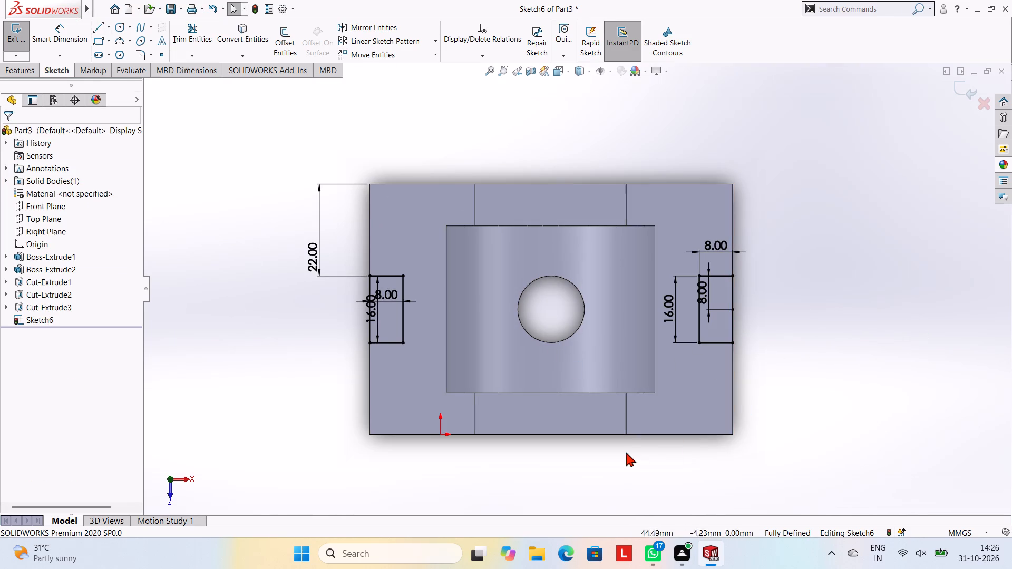
pyautogui.moveTo(624, 454); pyautogui.dragTo(615, 286, button='middle')
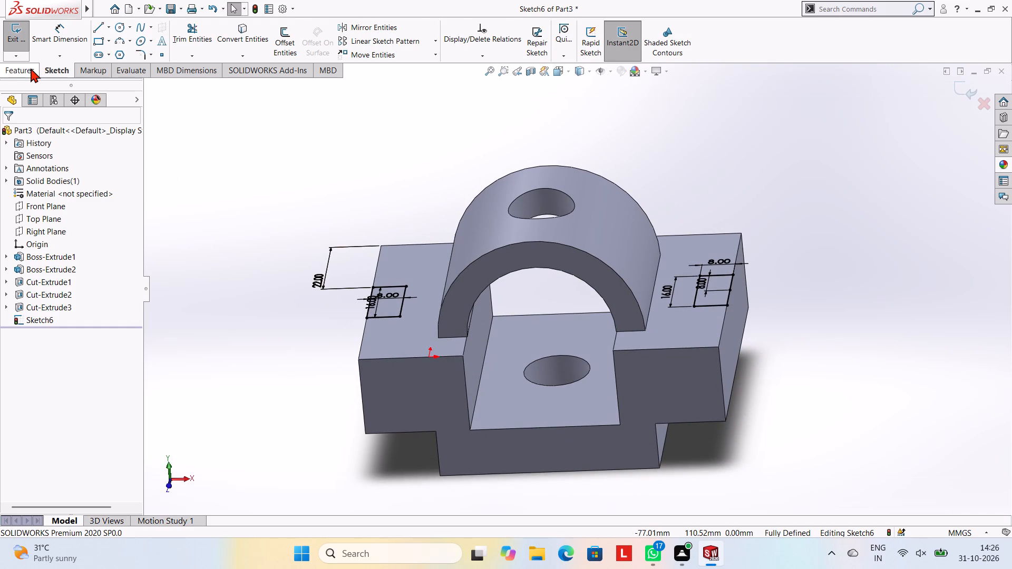
pyautogui.click(31, 68)
pyautogui.click(183, 37)
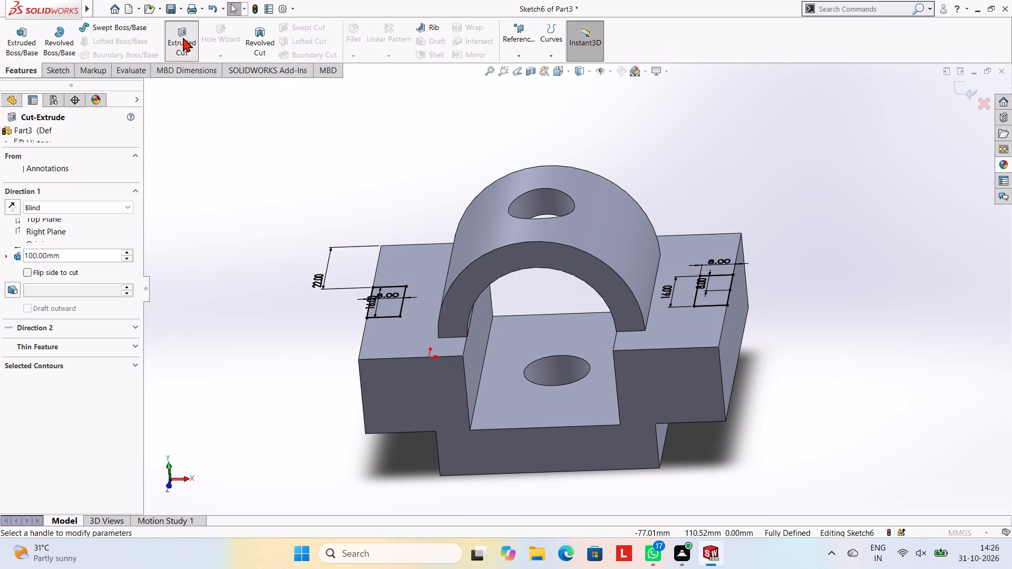
pyautogui.press('9')
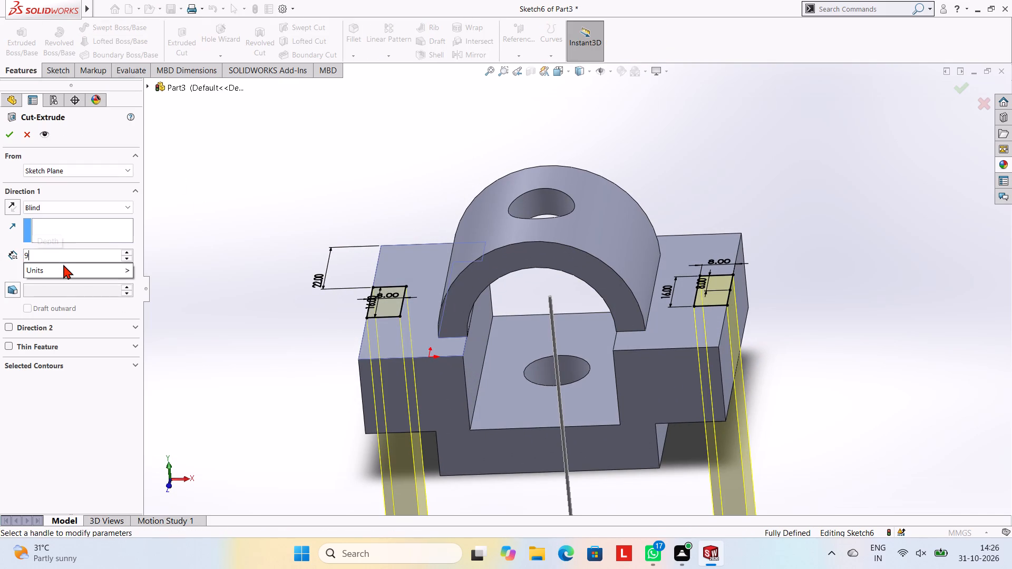
pyautogui.press('Return')
pyautogui.click(11, 139)
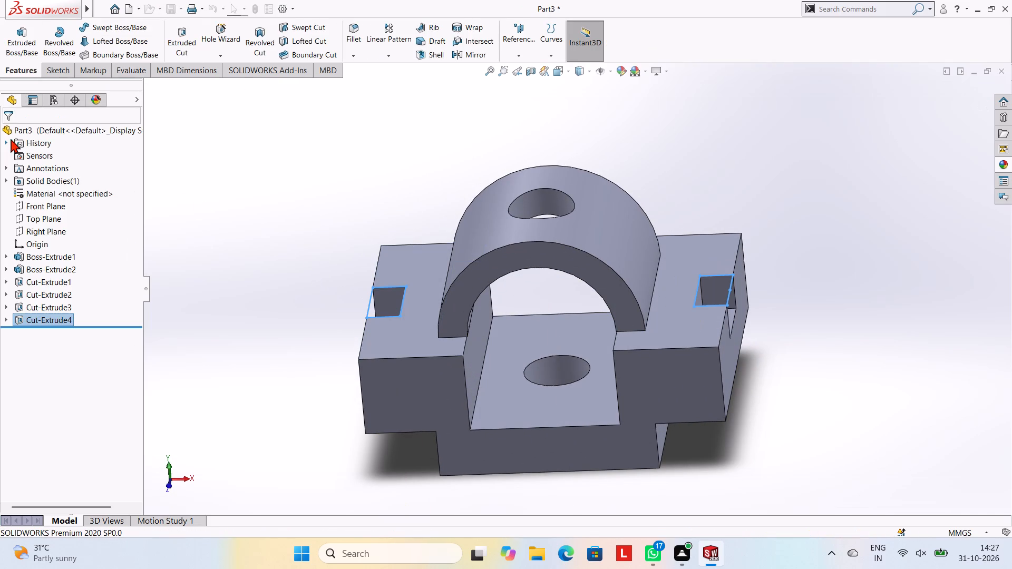
# Examine the part from several angles, including the side notches and the arch.
pyautogui.moveTo(227, 173); pyautogui.dragTo(236, 165)
pyautogui.moveTo(445, 222); pyautogui.dragTo(507, 234, button='middle')
pyautogui.scroll(3, 591, 301)
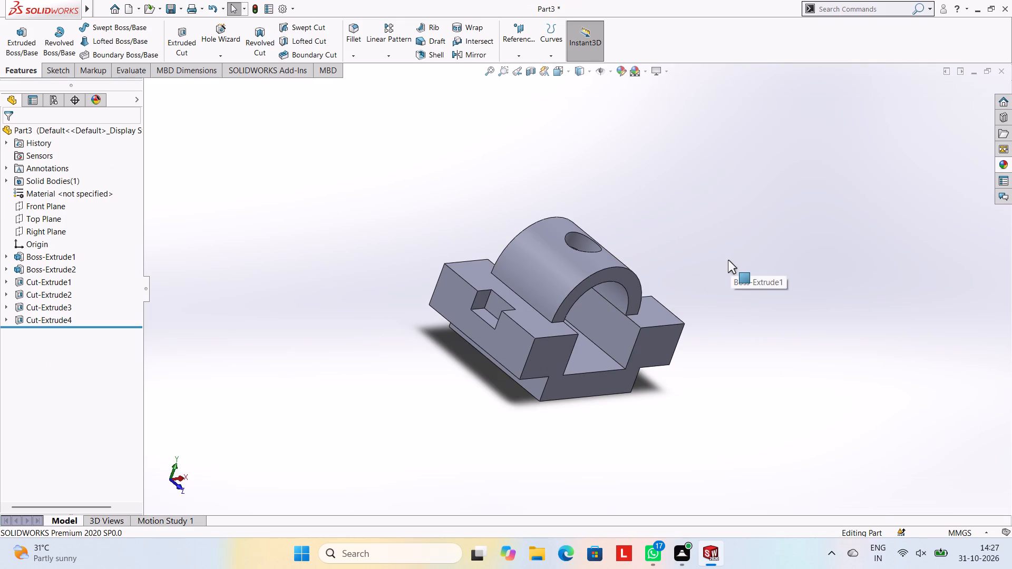
pyautogui.moveTo(725, 253); pyautogui.dragTo(677, 263, button='middle')
pyautogui.scroll(2, 649, 280)
pyautogui.scroll(-4, 578, 290)
pyautogui.moveTo(523, 373); pyautogui.dragTo(575, 300, button='middle')
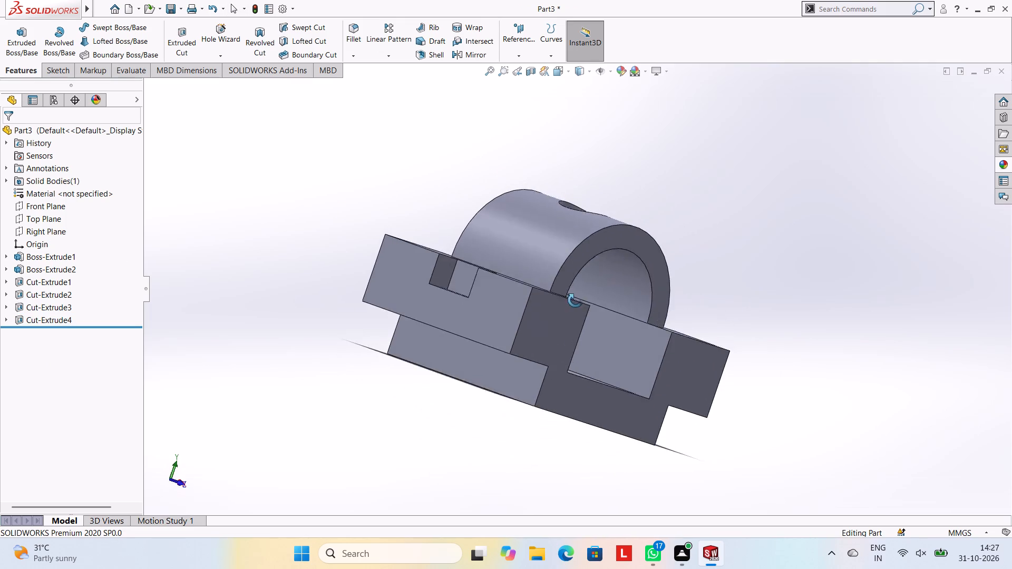
pyautogui.moveTo(575, 300); pyautogui.dragTo(567, 302, button='middle')
pyautogui.scroll(3, 602, 263)
pyautogui.moveTo(658, 213); pyautogui.dragTo(639, 291, button='middle')
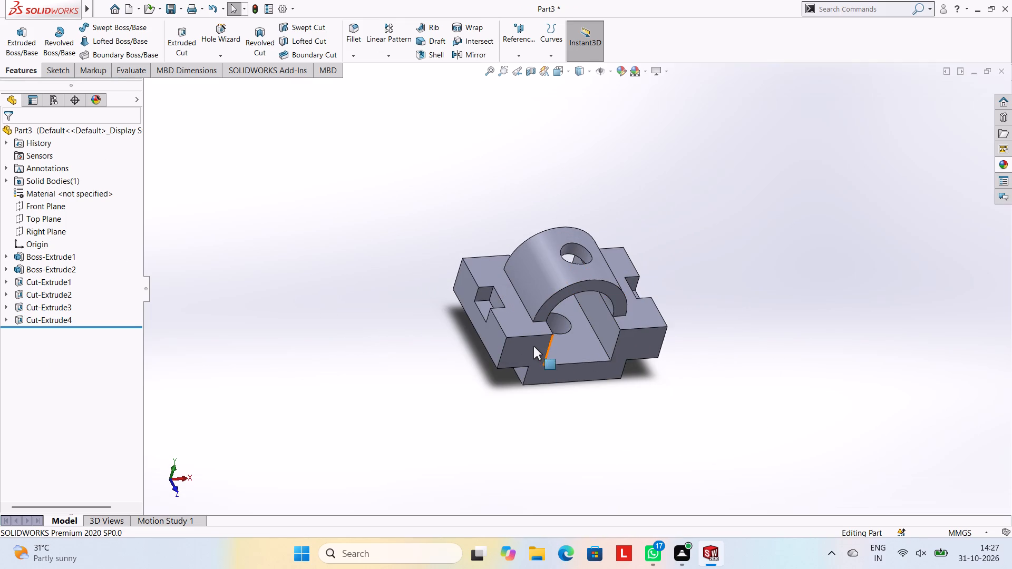
pyautogui.scroll(1, 532, 343)
pyautogui.scroll(-3, 532, 343)
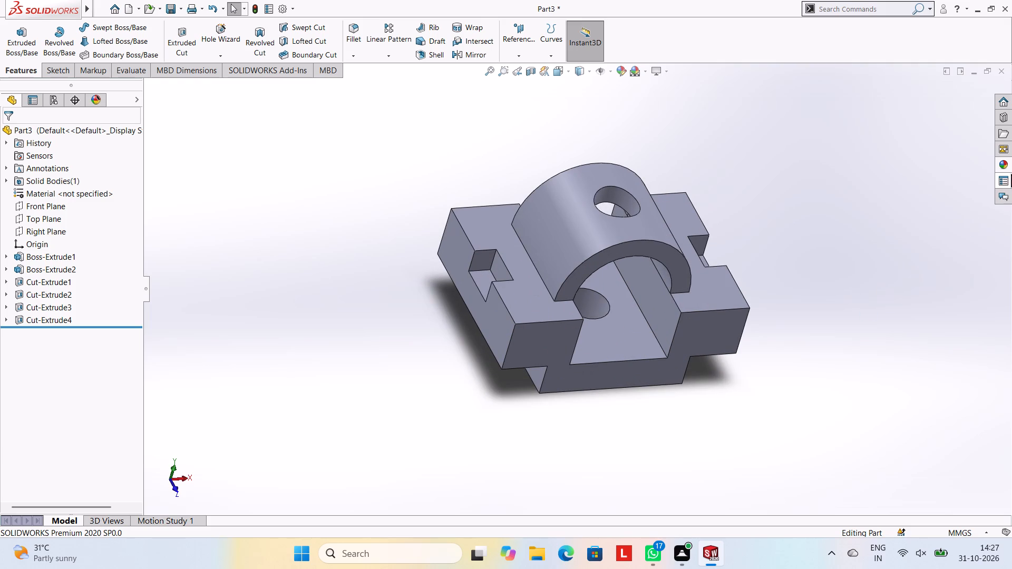
# Apply the Red LED appearance to the whole body.
pyautogui.click(1001, 168)
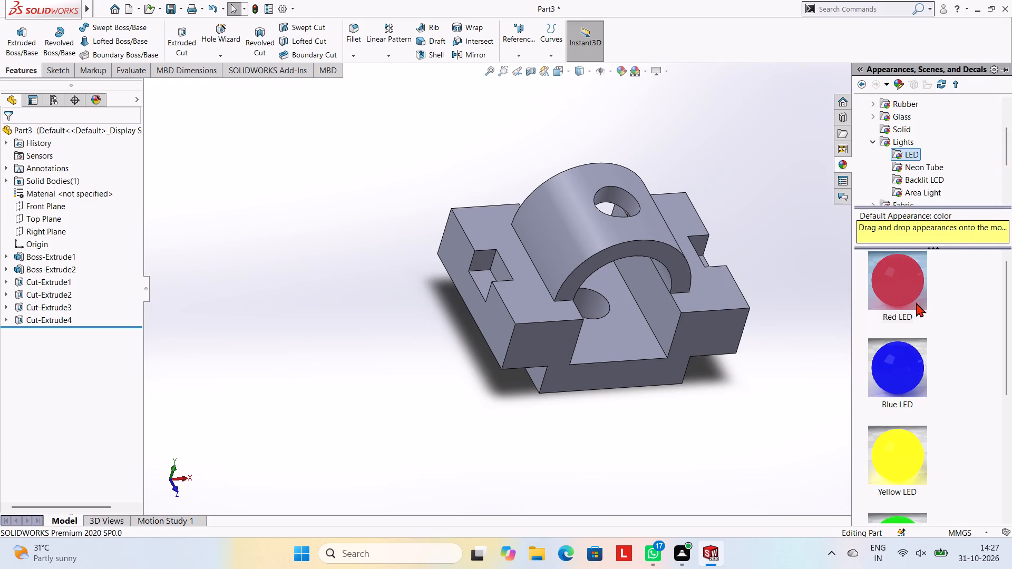
pyautogui.moveTo(910, 289); pyautogui.dragTo(672, 336)
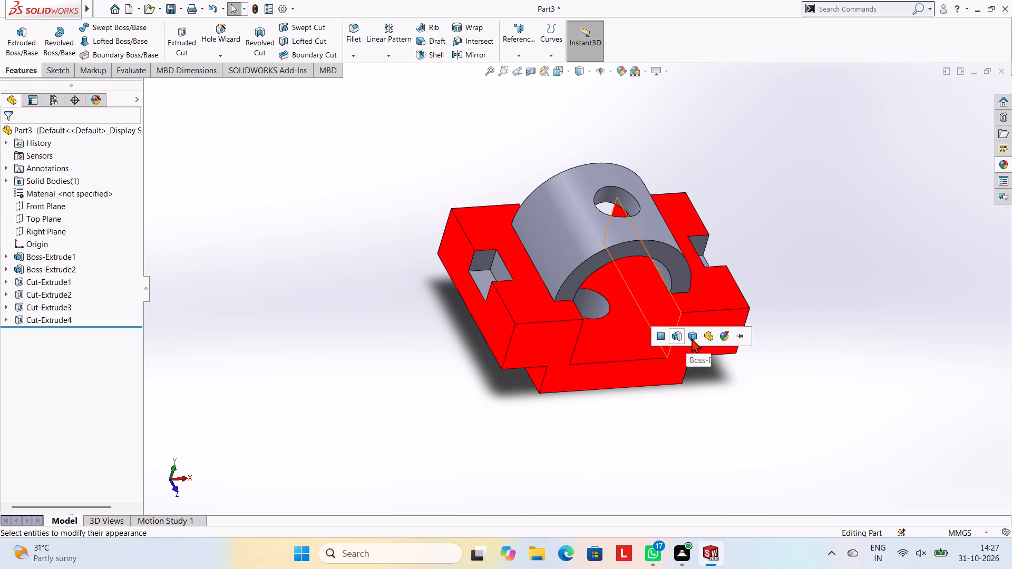
pyautogui.click(692, 338)
# Apply the Blue LED appearance to the arch's front end face and its curved outer surface.
pyautogui.click(1009, 164)
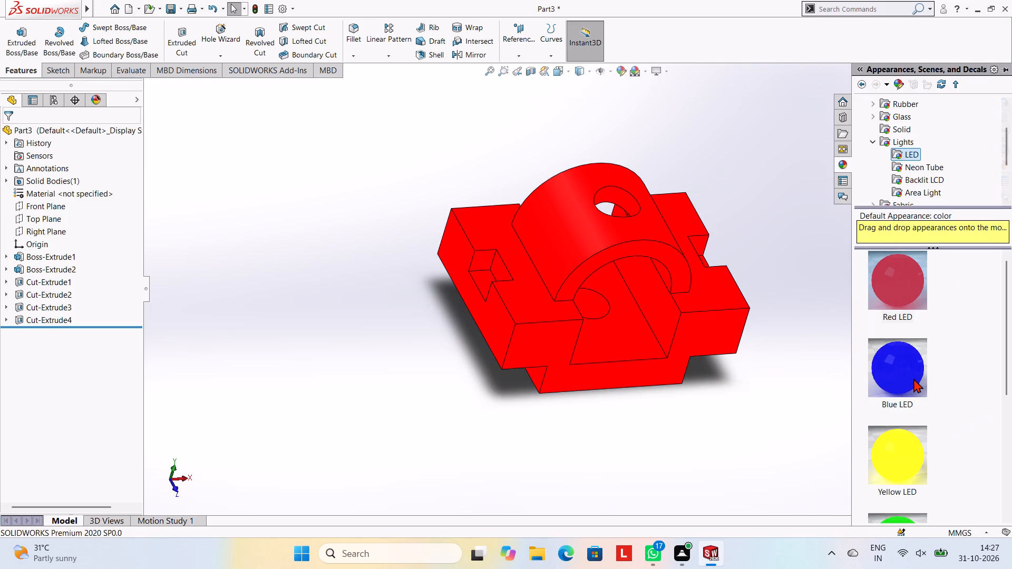
pyautogui.moveTo(913, 369); pyautogui.dragTo(618, 252)
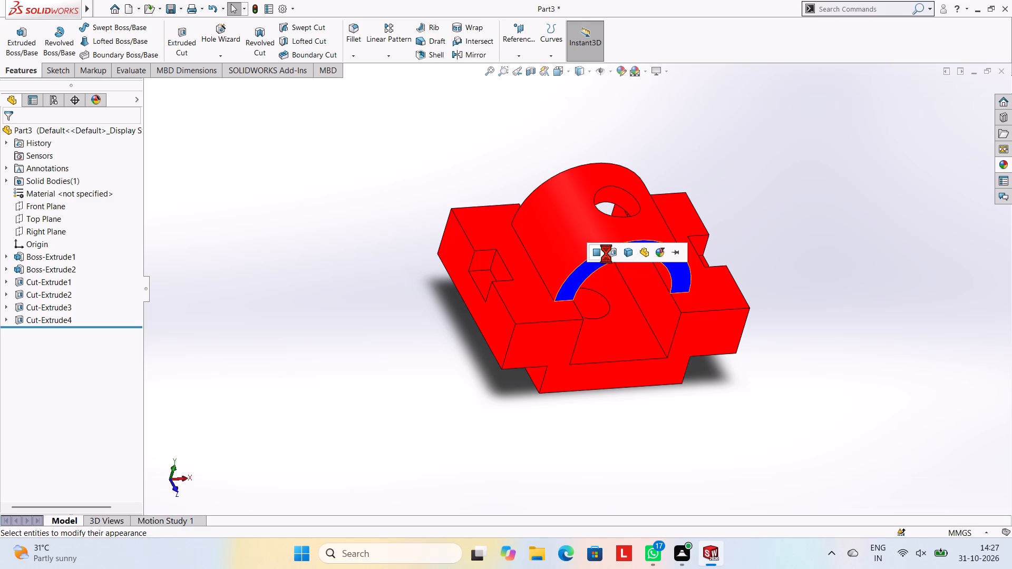
pyautogui.click(615, 251)
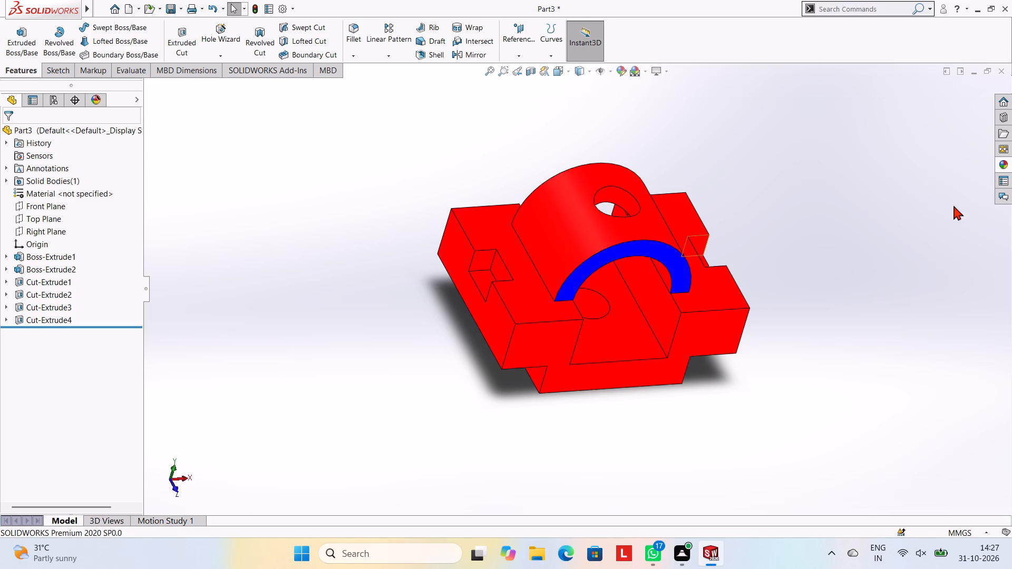
pyautogui.click(1001, 166)
pyautogui.moveTo(900, 365); pyautogui.dragTo(694, 282)
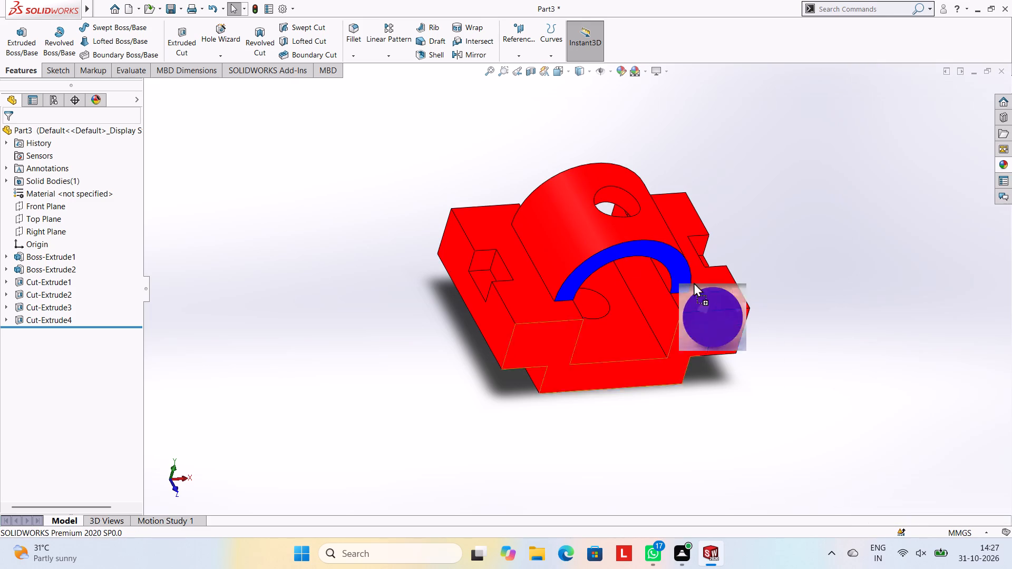
pyautogui.moveTo(694, 282); pyautogui.dragTo(580, 228)
pyautogui.click(580, 228)
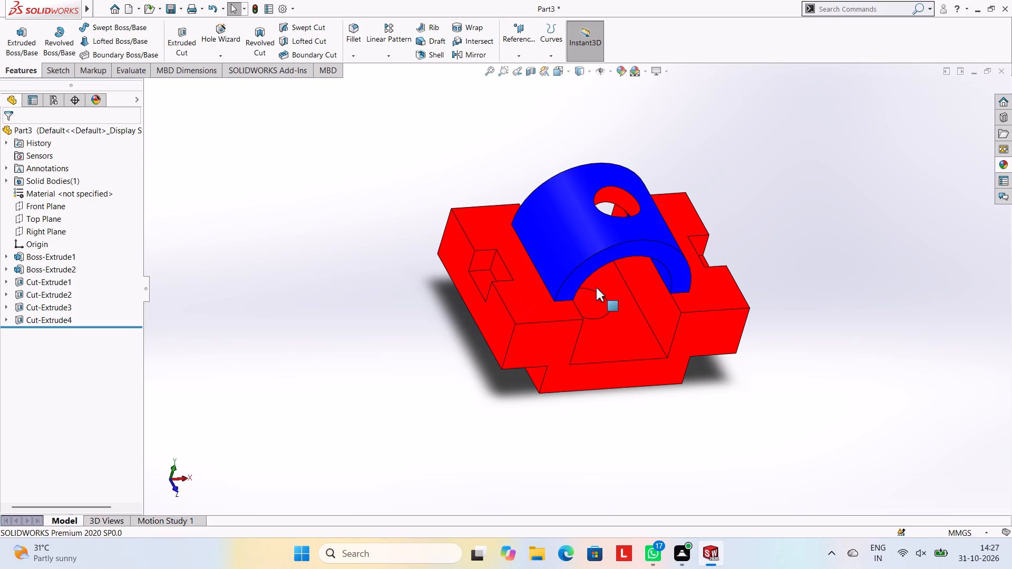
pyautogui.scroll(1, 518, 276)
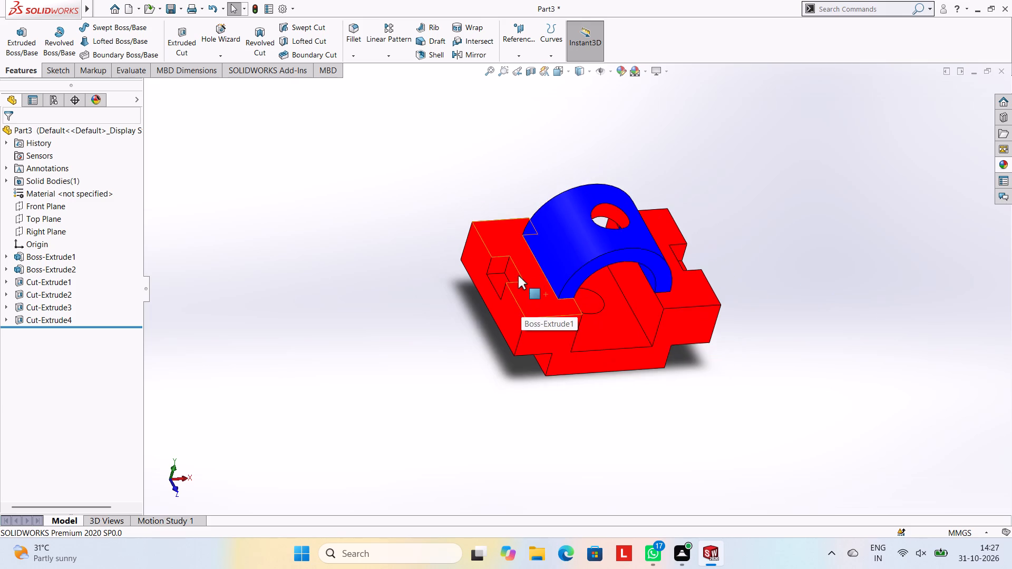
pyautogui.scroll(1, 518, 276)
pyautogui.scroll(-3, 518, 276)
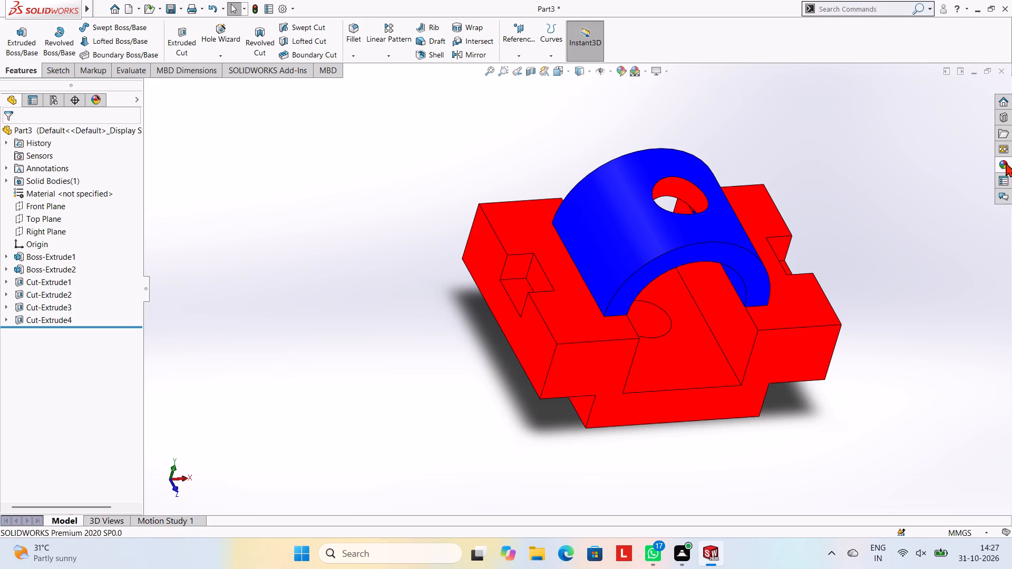
# Apply the Yellow LED appearance to the side notch cut feature, covering both notches in the base.
pyautogui.click(1010, 159)
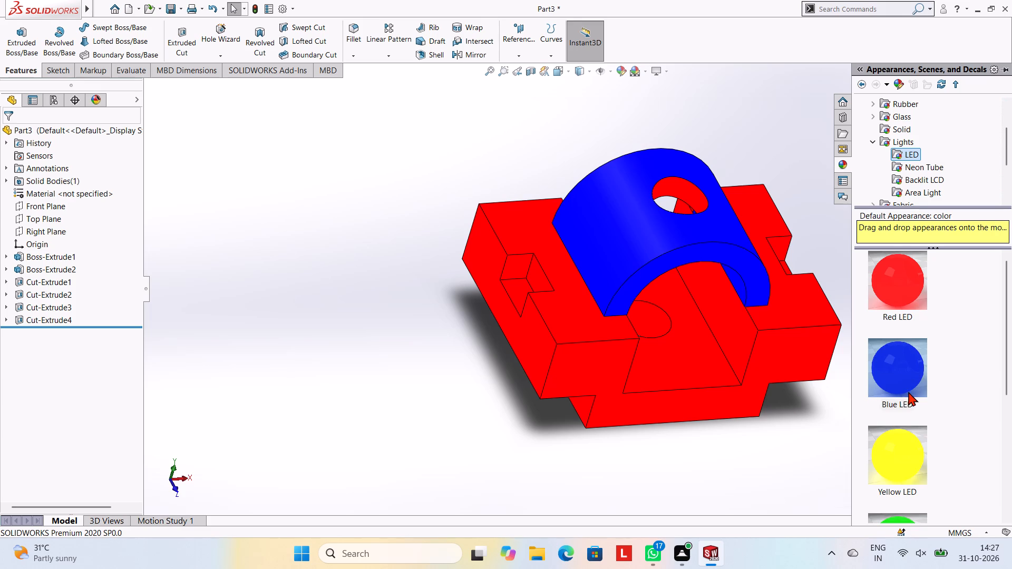
pyautogui.scroll(-2, 900, 422)
pyautogui.scroll(2, 938, 371)
pyautogui.moveTo(909, 442); pyautogui.dragTo(521, 269)
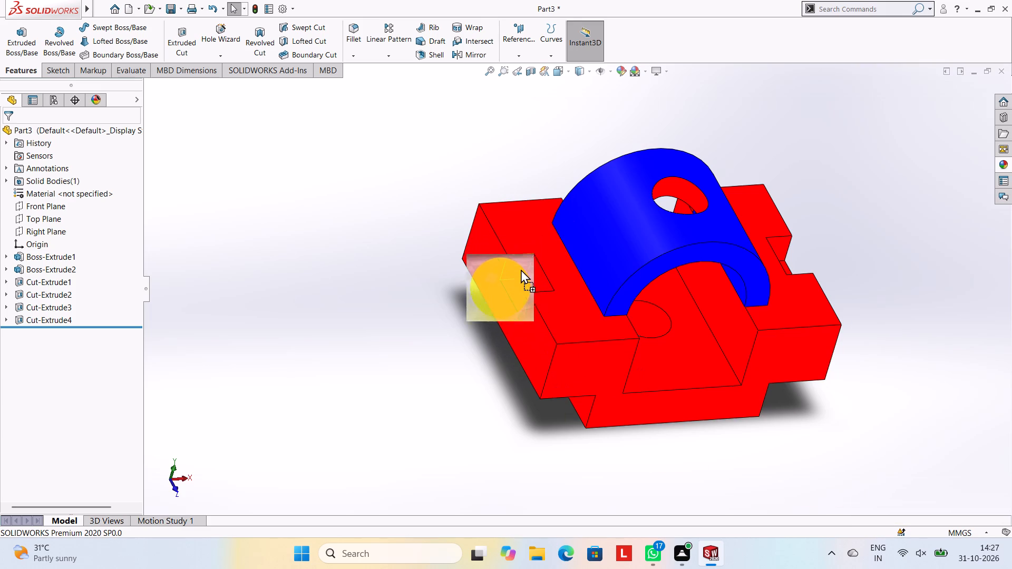
pyautogui.moveTo(521, 269); pyautogui.dragTo(530, 273)
pyautogui.click(530, 273)
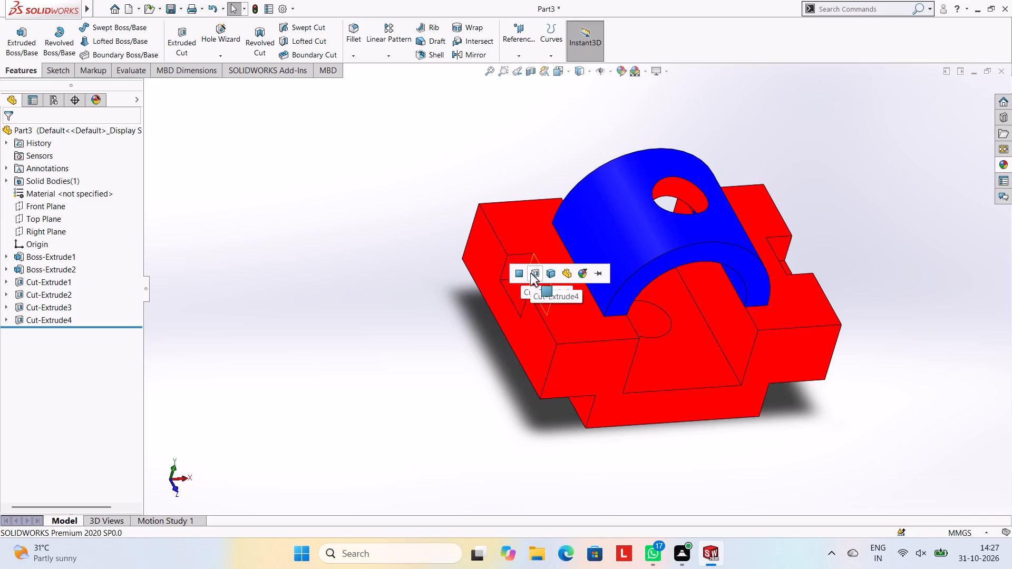
pyautogui.scroll(1, 831, 287)
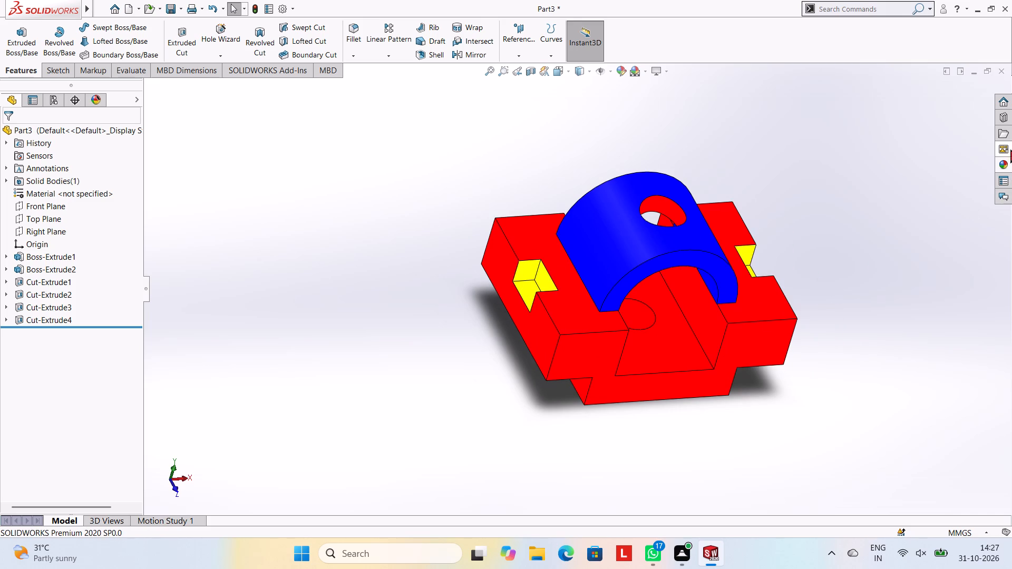
# Apply the Yellow LED appearance to the vertical through-hole cut feature in the arch and base.
pyautogui.click(1007, 163)
pyautogui.scroll(-1, 893, 410)
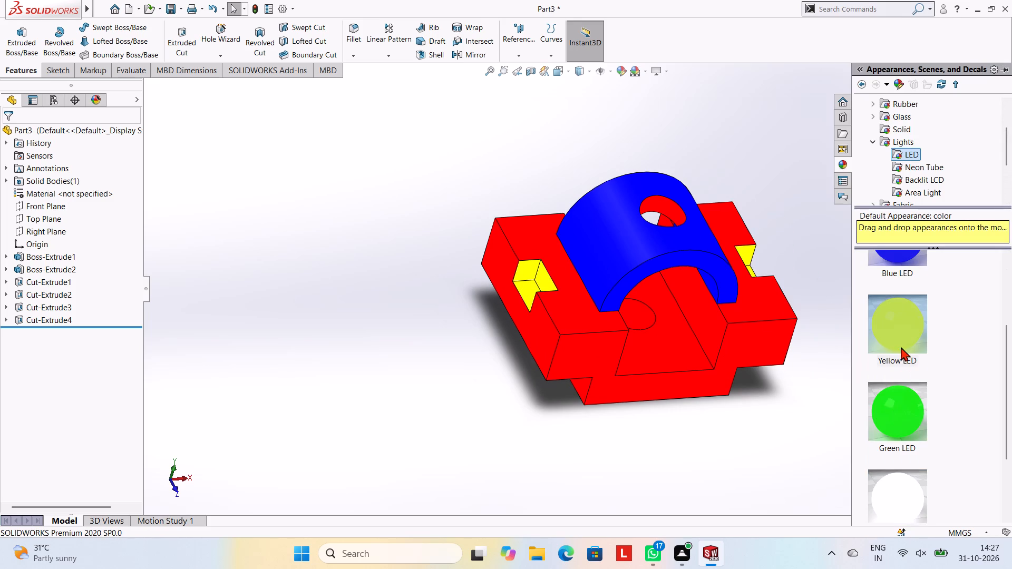
pyautogui.scroll(-3, 901, 348)
pyautogui.scroll(1, 910, 428)
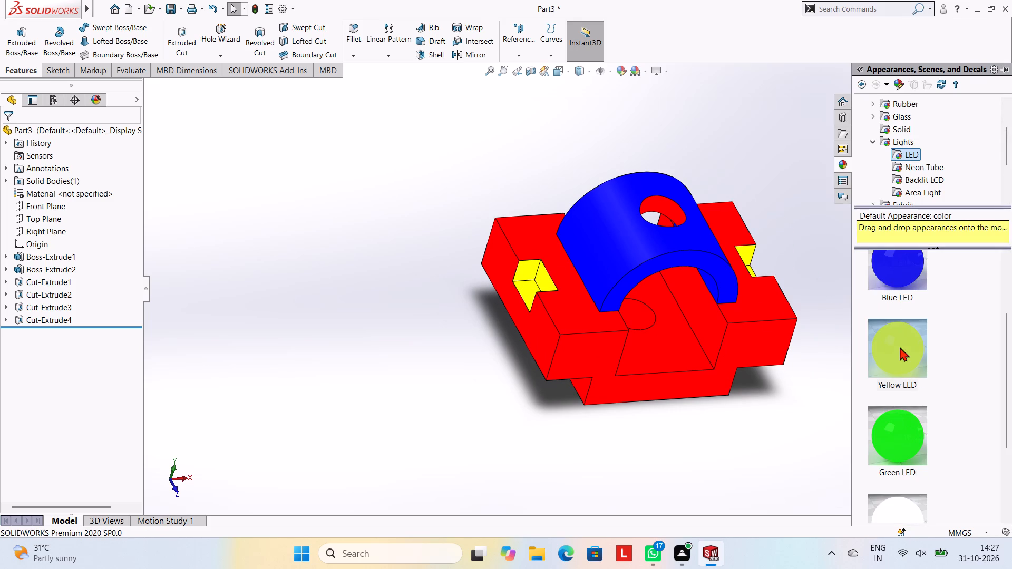
pyautogui.moveTo(900, 347); pyautogui.dragTo(675, 197)
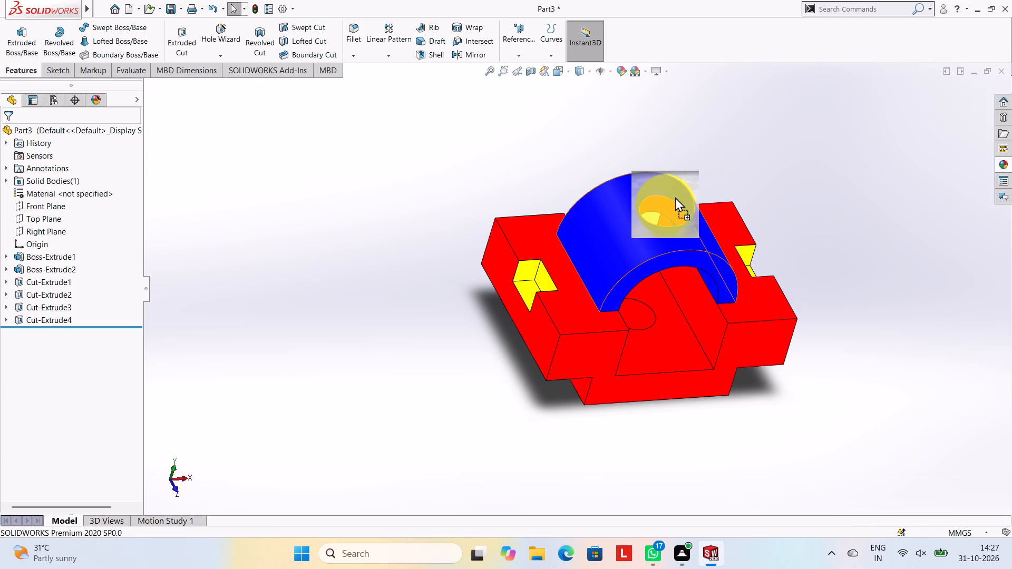
pyautogui.moveTo(675, 197); pyautogui.dragTo(669, 199)
pyautogui.click(669, 199)
pyautogui.scroll(3, 740, 261)
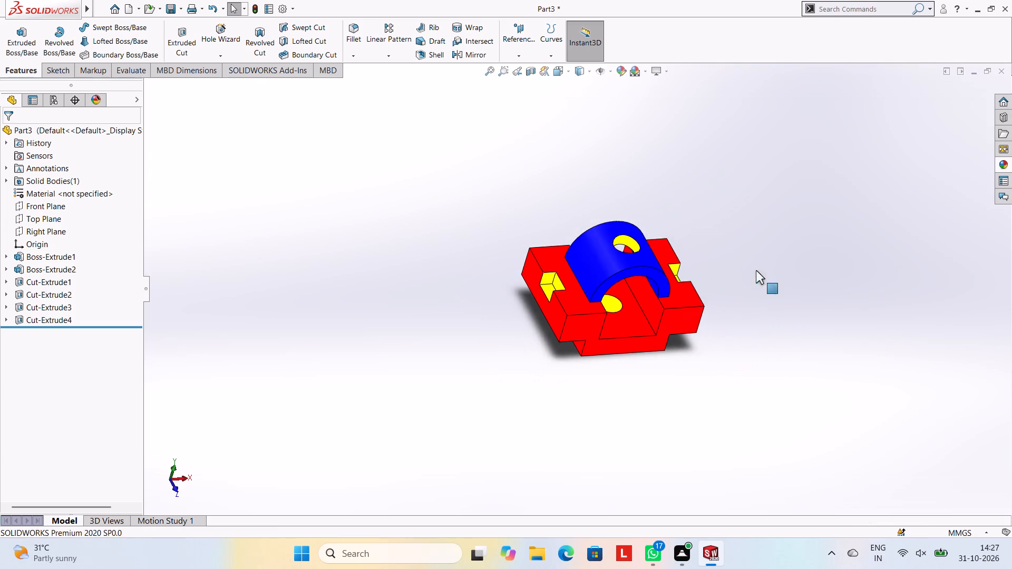
# Apply the Green LED appearance to the floor face of the central slot beneath the arch.
pyautogui.moveTo(808, 293); pyautogui.dragTo(799, 253, button='middle')
pyautogui.moveTo(690, 303); pyautogui.dragTo(693, 298, button='middle')
pyautogui.scroll(-3, 624, 275)
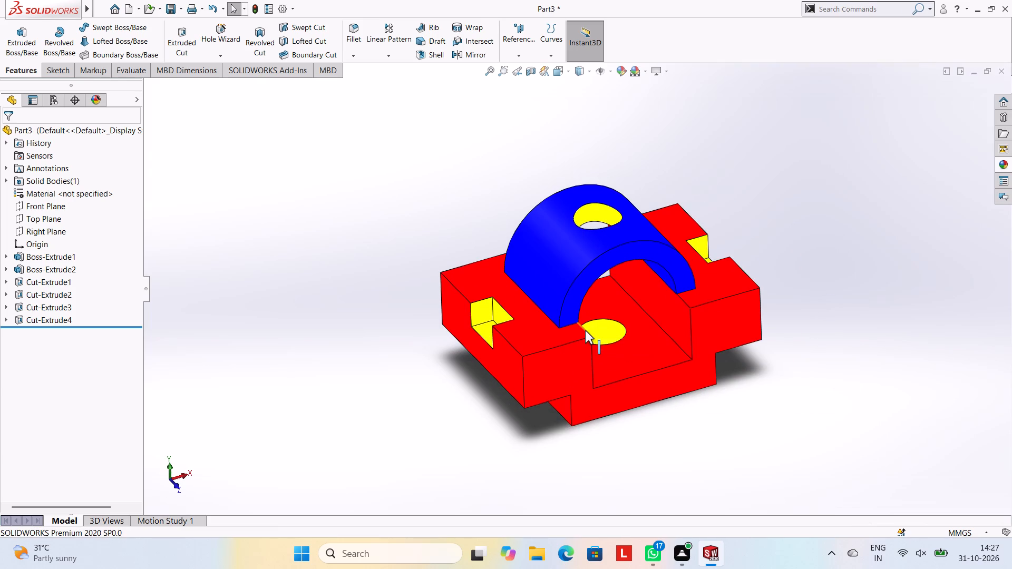
pyautogui.scroll(2, 550, 299)
pyautogui.scroll(-3, 551, 298)
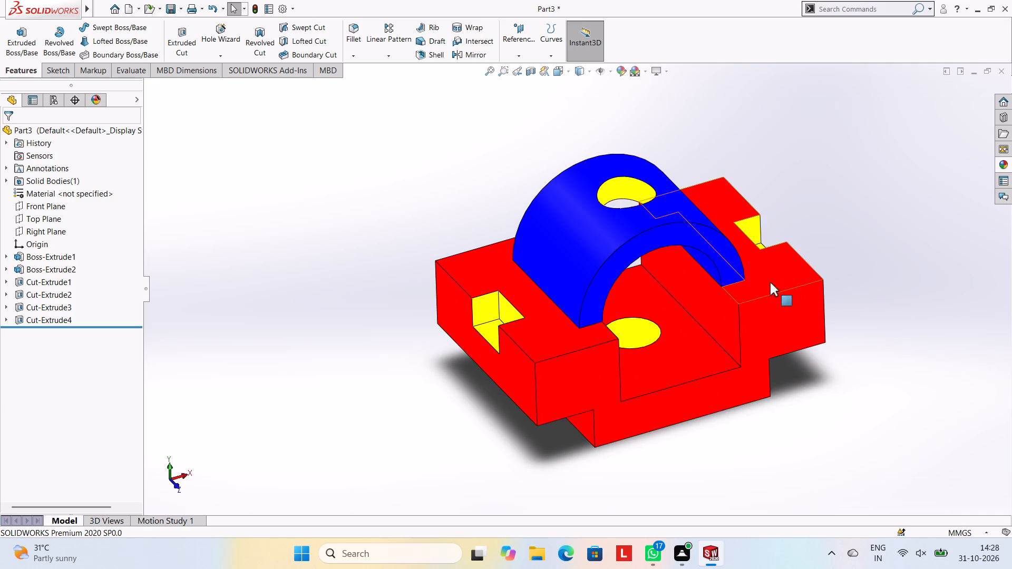
pyautogui.click(999, 165)
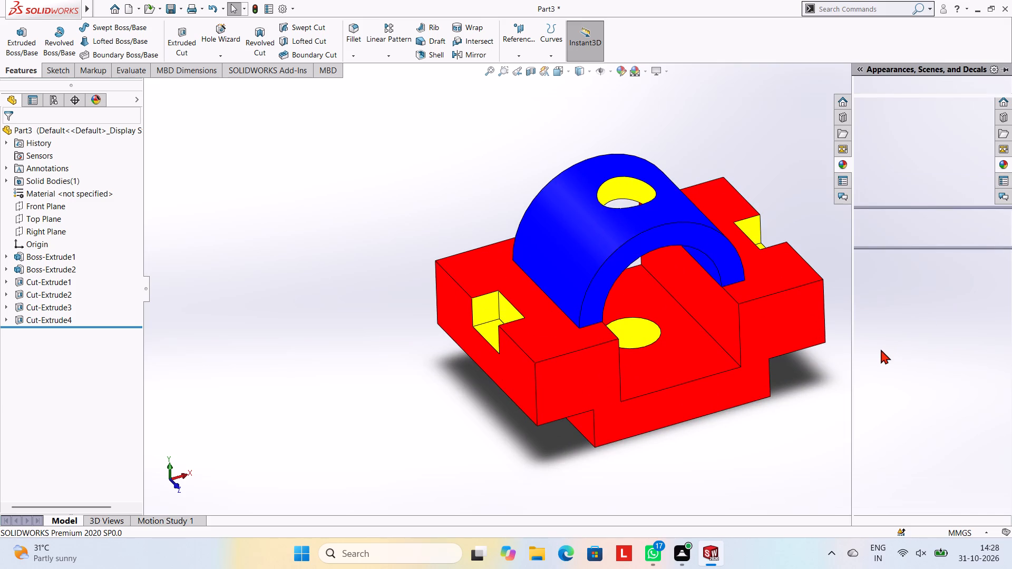
pyautogui.scroll(2, 890, 350)
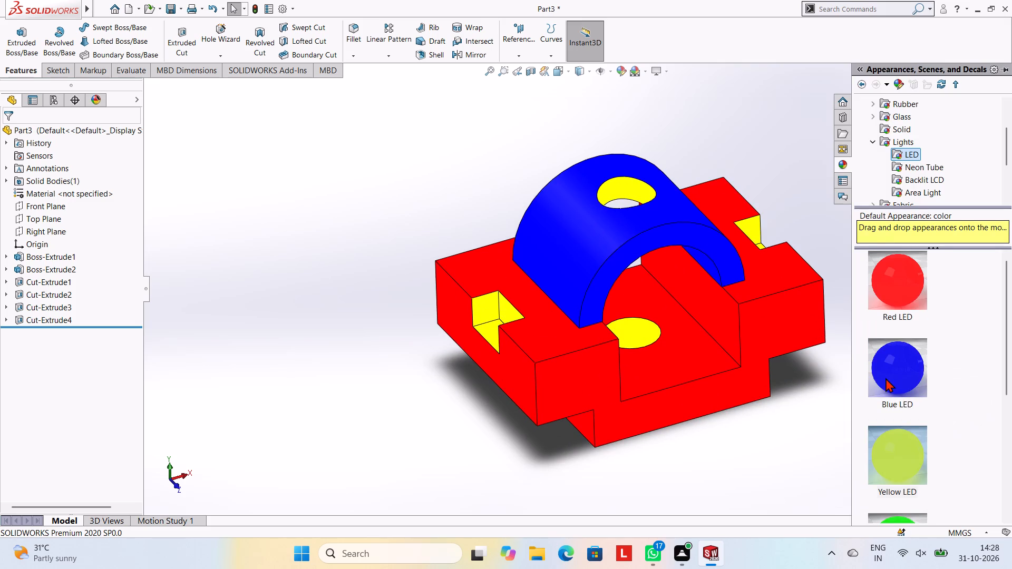
pyautogui.scroll(-2, 921, 456)
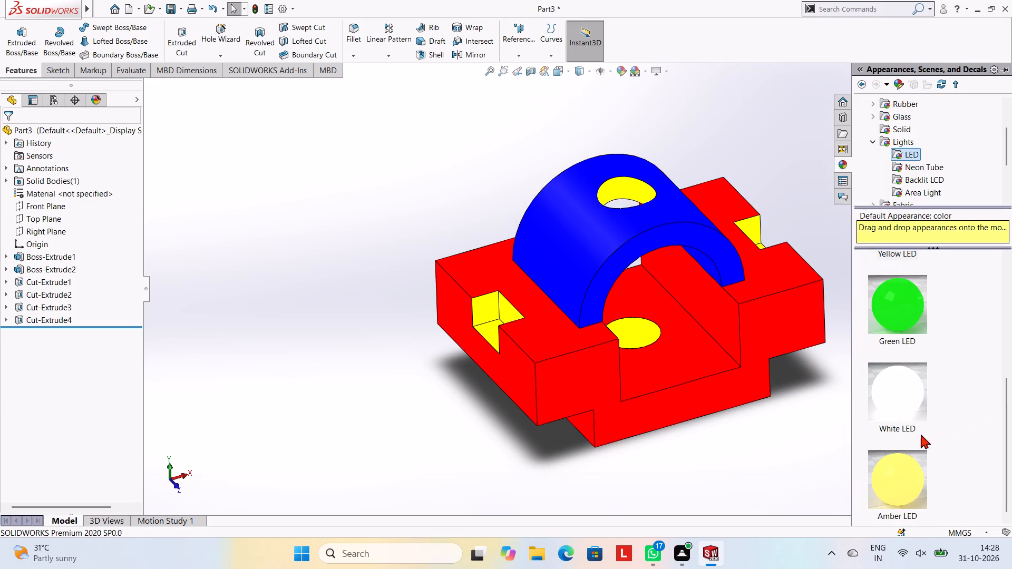
pyautogui.moveTo(900, 310); pyautogui.dragTo(682, 376)
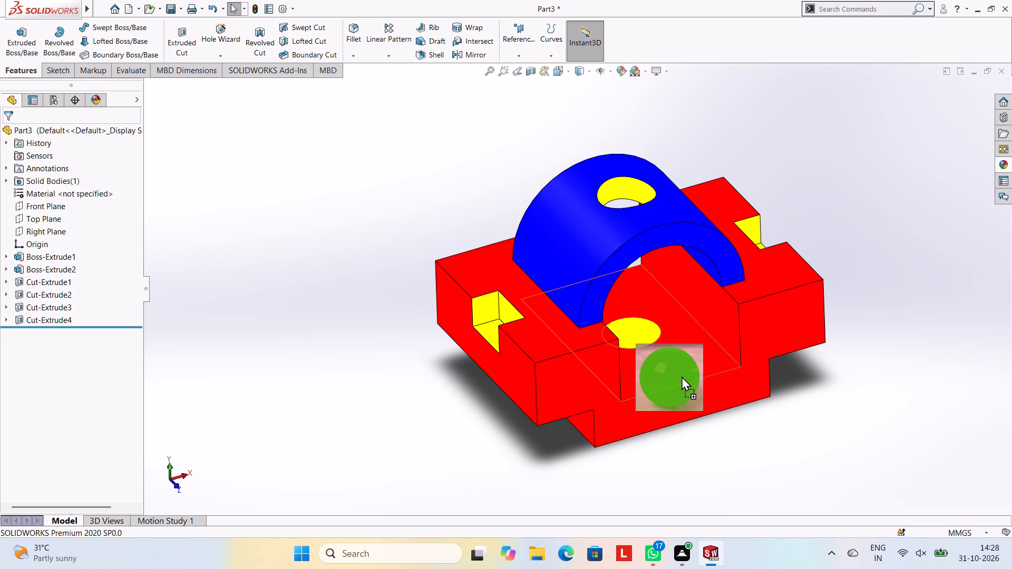
pyautogui.moveTo(682, 376); pyautogui.dragTo(699, 352)
pyautogui.click(694, 352)
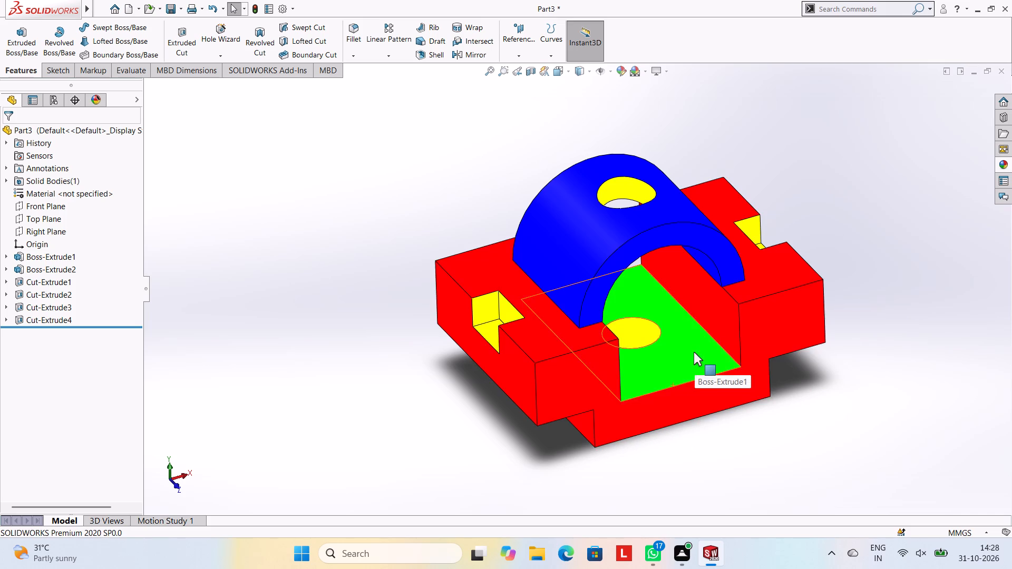
# Apply the Green LED appearance to both side wall faces of the central slot.
pyautogui.scroll(2, 816, 359)
pyautogui.moveTo(819, 358); pyautogui.dragTo(731, 376, button='middle')
pyautogui.click(1008, 161)
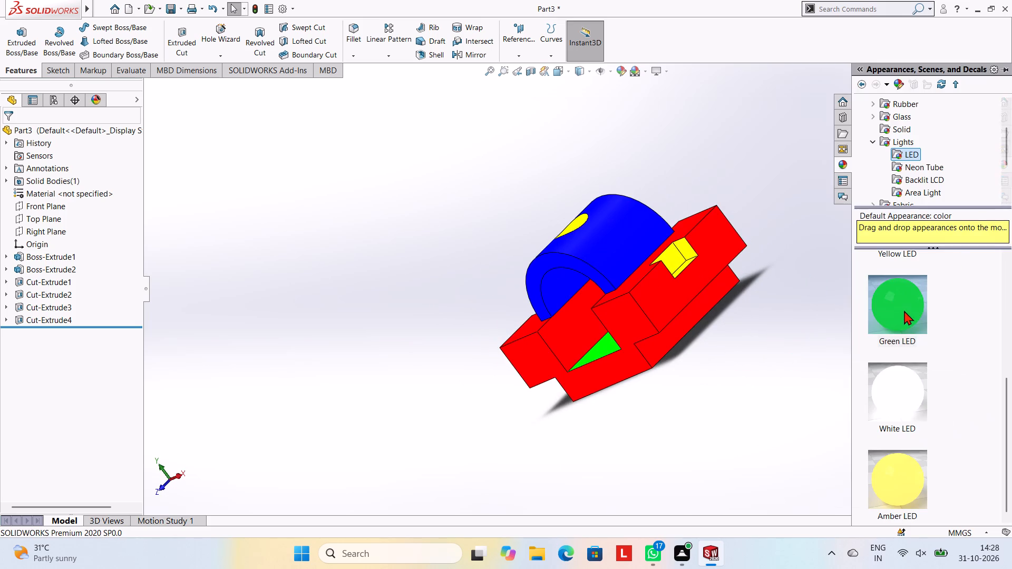
pyautogui.moveTo(905, 309); pyautogui.dragTo(581, 346)
pyautogui.click(581, 346)
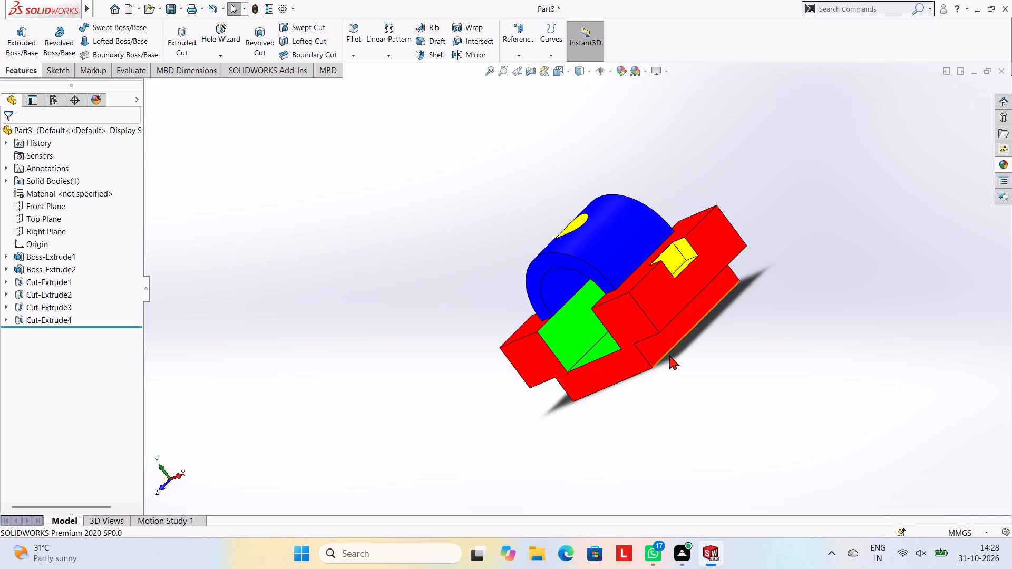
pyautogui.moveTo(669, 355); pyautogui.dragTo(778, 329, button='middle')
pyautogui.click(1008, 164)
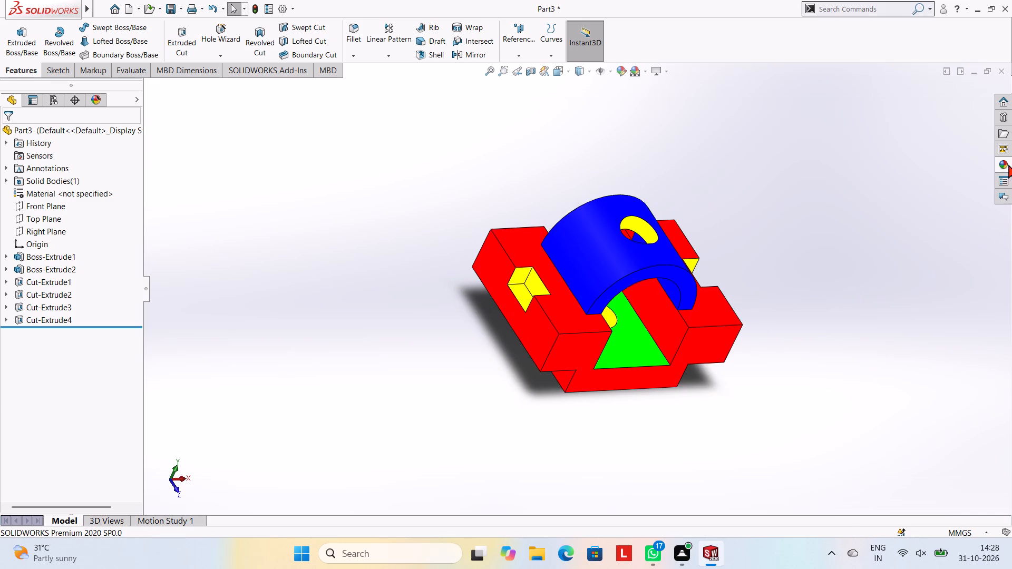
pyautogui.moveTo(917, 295); pyautogui.dragTo(680, 314)
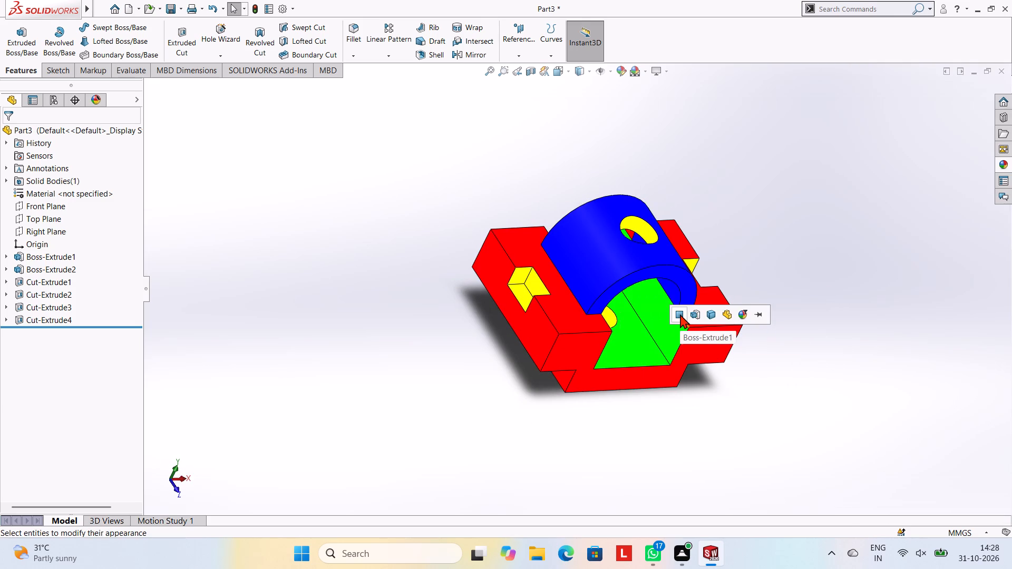
pyautogui.click(680, 314)
# Examine the coloured part from several angles, including the arch, slot, through-hole and side notches.
pyautogui.scroll(2, 773, 332)
pyautogui.moveTo(772, 328); pyautogui.dragTo(696, 315, button='middle')
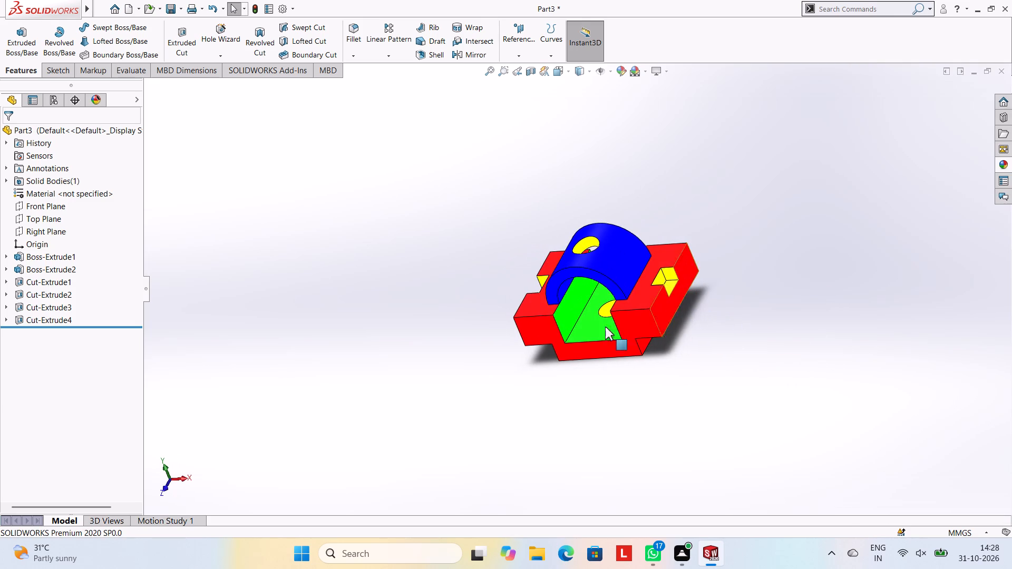
pyautogui.scroll(1, 539, 290)
pyautogui.scroll(-3, 534, 274)
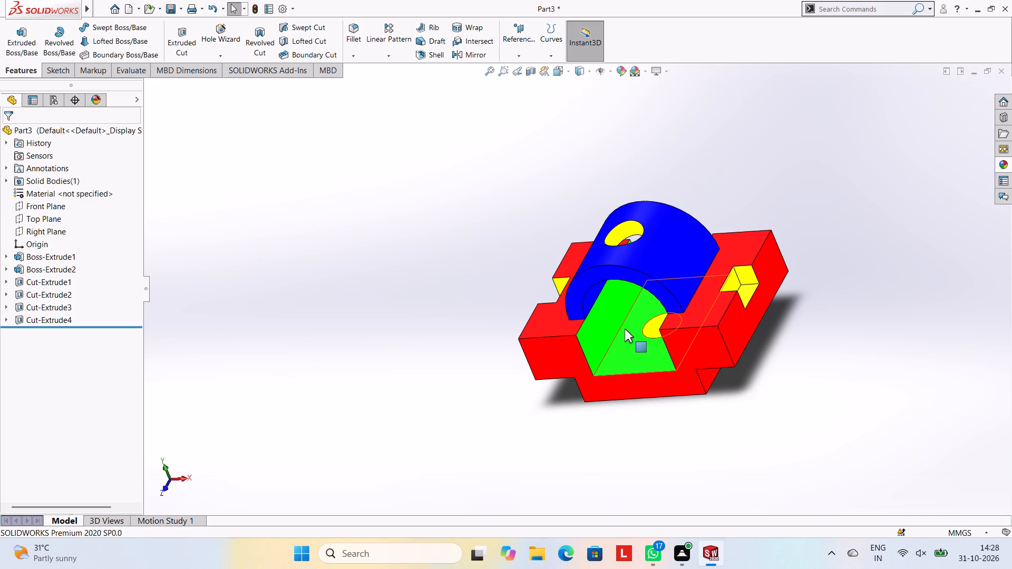
pyautogui.moveTo(625, 329); pyautogui.dragTo(655, 287, button='middle')
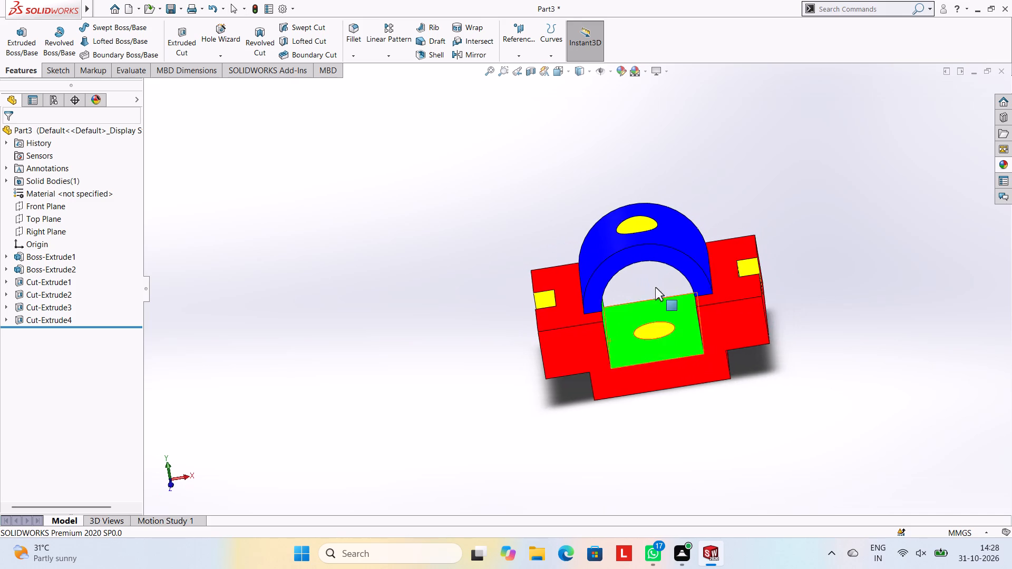
pyautogui.scroll(-2, 646, 299)
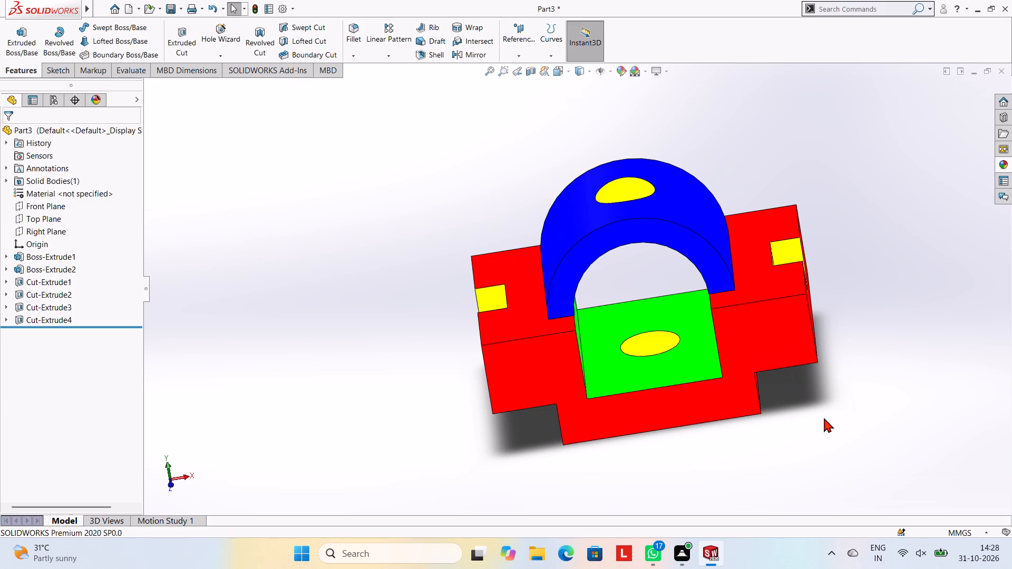
pyautogui.scroll(2, 838, 280)
pyautogui.moveTo(838, 280); pyautogui.dragTo(818, 289, button='middle')
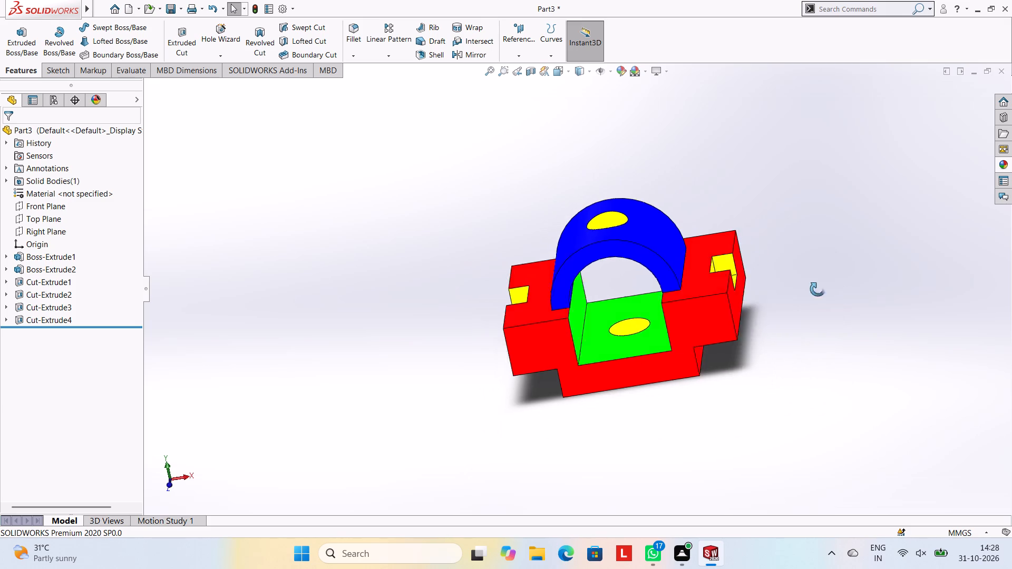
pyautogui.moveTo(818, 289); pyautogui.dragTo(797, 306, button='middle')
pyautogui.scroll(-3, 612, 298)
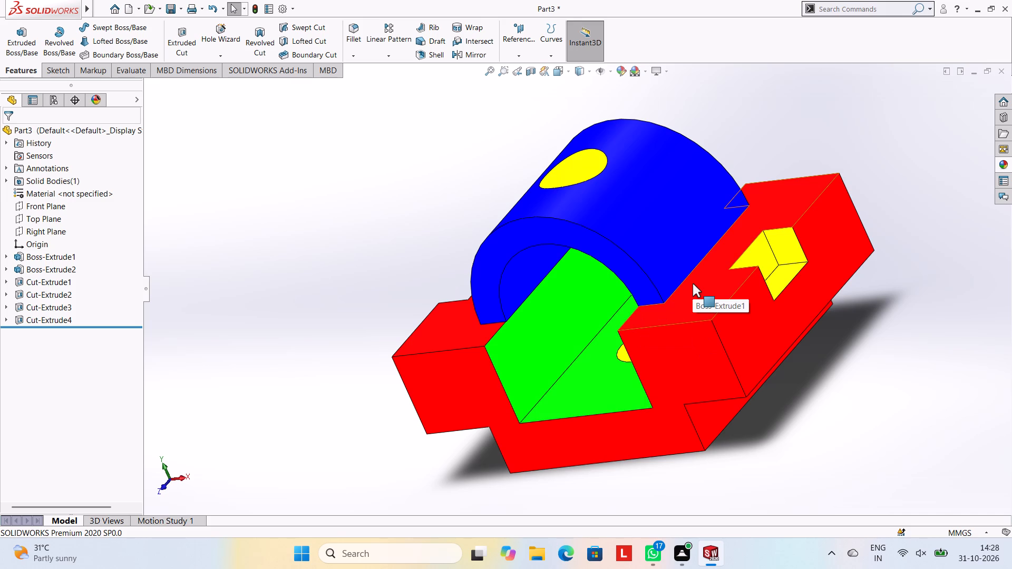
pyautogui.scroll(2, 479, 195)
pyautogui.moveTo(524, 220); pyautogui.dragTo(595, 235, button='middle')
pyautogui.scroll(-3, 602, 263)
pyautogui.scroll(3, 608, 264)
pyautogui.moveTo(811, 158); pyautogui.dragTo(741, 167, button='middle')
pyautogui.scroll(2, 576, 258)
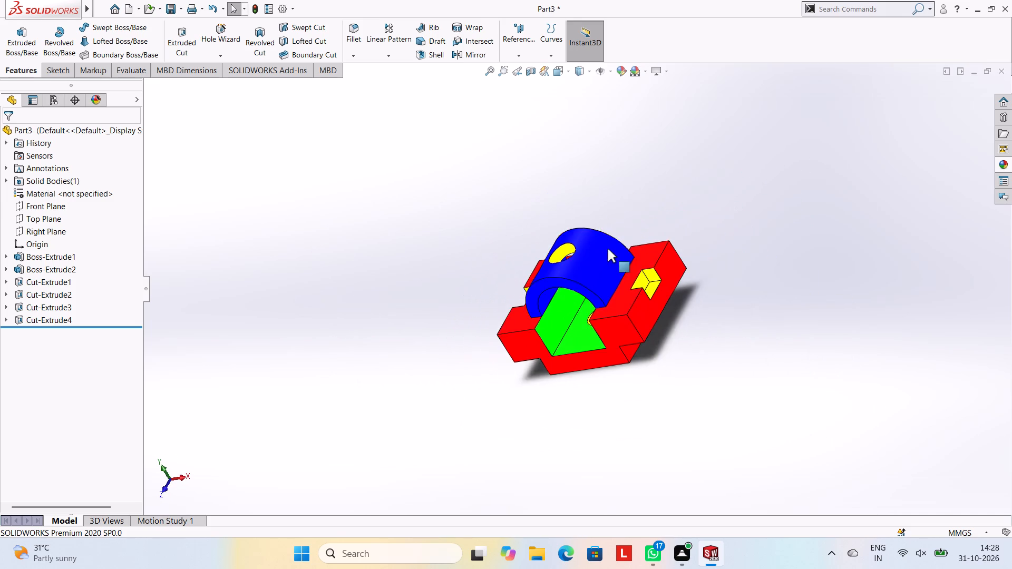
pyautogui.scroll(1, 608, 249)
pyautogui.scroll(-3, 614, 259)
pyautogui.scroll(-2, 489, 364)
pyautogui.scroll(1, 526, 352)
pyautogui.moveTo(538, 354); pyautogui.dragTo(641, 387, button='middle')
pyautogui.scroll(-2, 570, 304)
pyautogui.scroll(3, 577, 309)
pyautogui.moveTo(818, 241); pyautogui.dragTo(779, 210, button='middle')
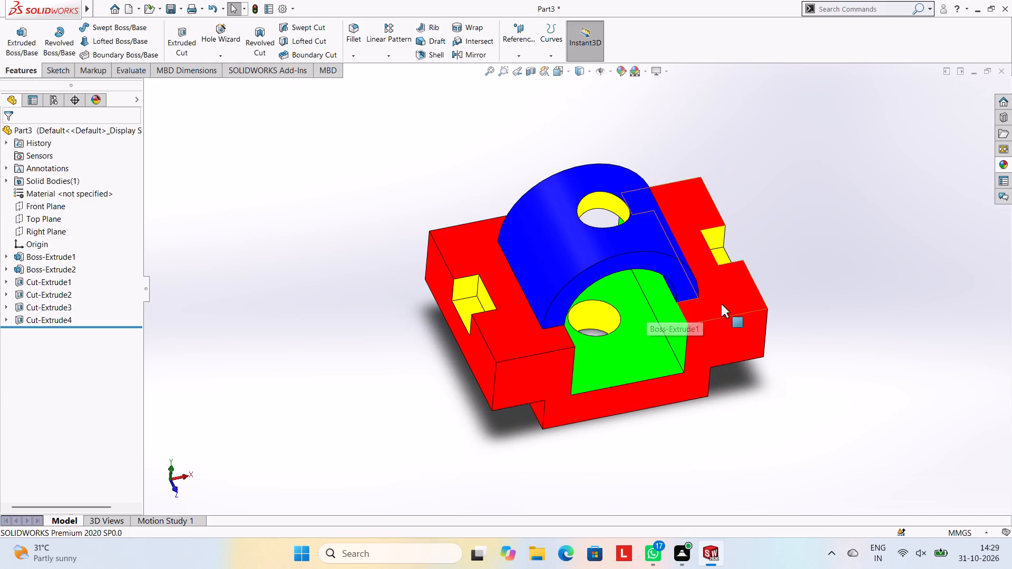
pyautogui.scroll(2, 721, 304)
pyautogui.moveTo(699, 287); pyautogui.dragTo(707, 286, button='middle')
pyautogui.scroll(-4, 574, 298)
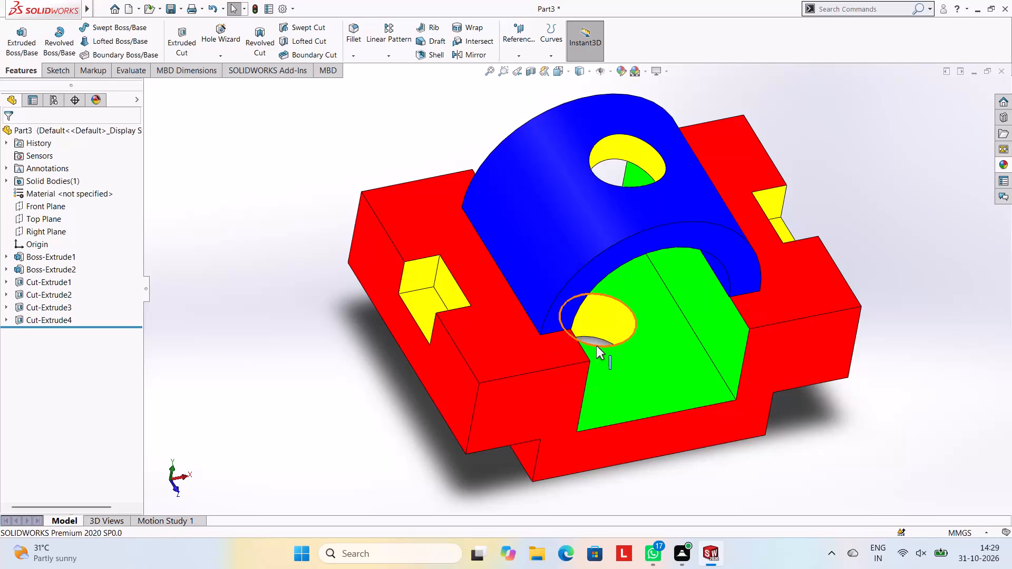
pyautogui.scroll(1, 612, 352)
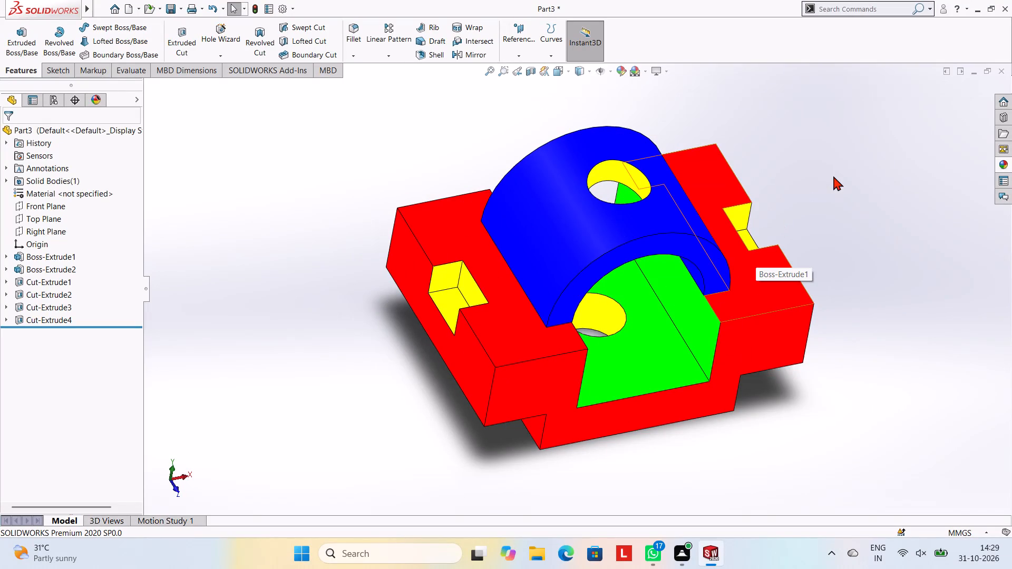
pyautogui.press('Escape')
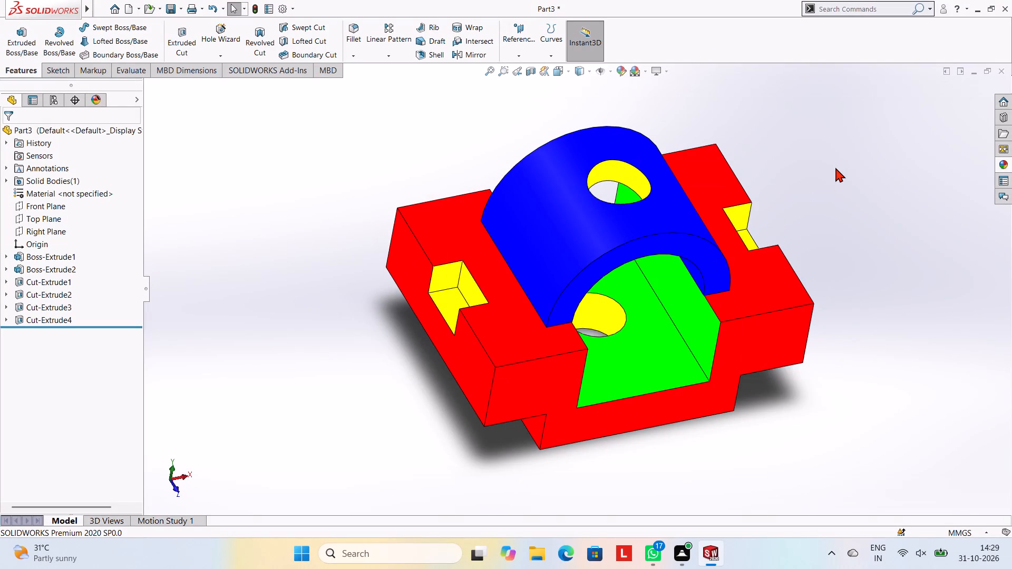
# Save the part in the Documents folder as a SOLIDWORKS Part file named SADDLE BEARING BLOCK.
pyautogui.press('s')
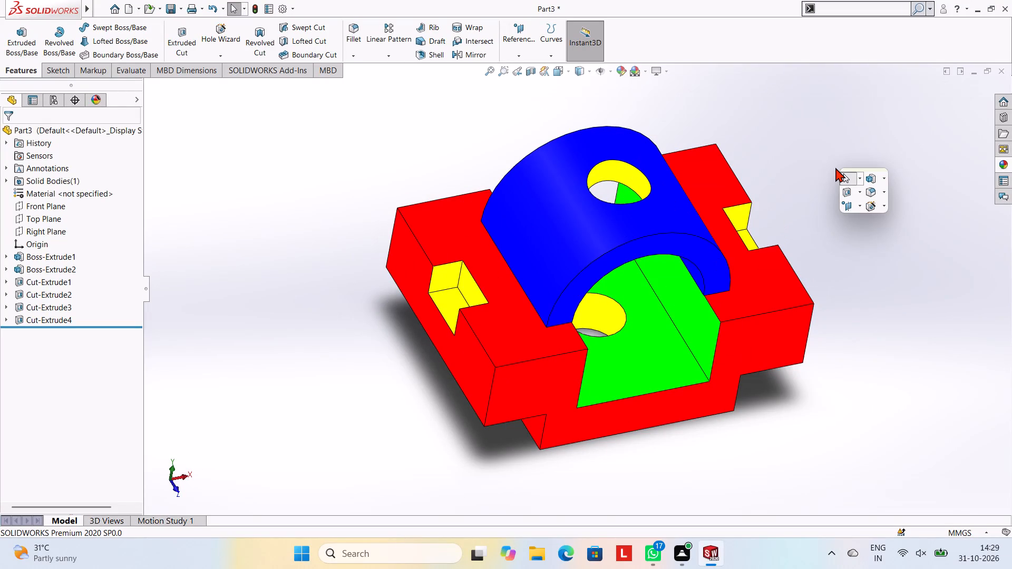
pyautogui.press('Escape')
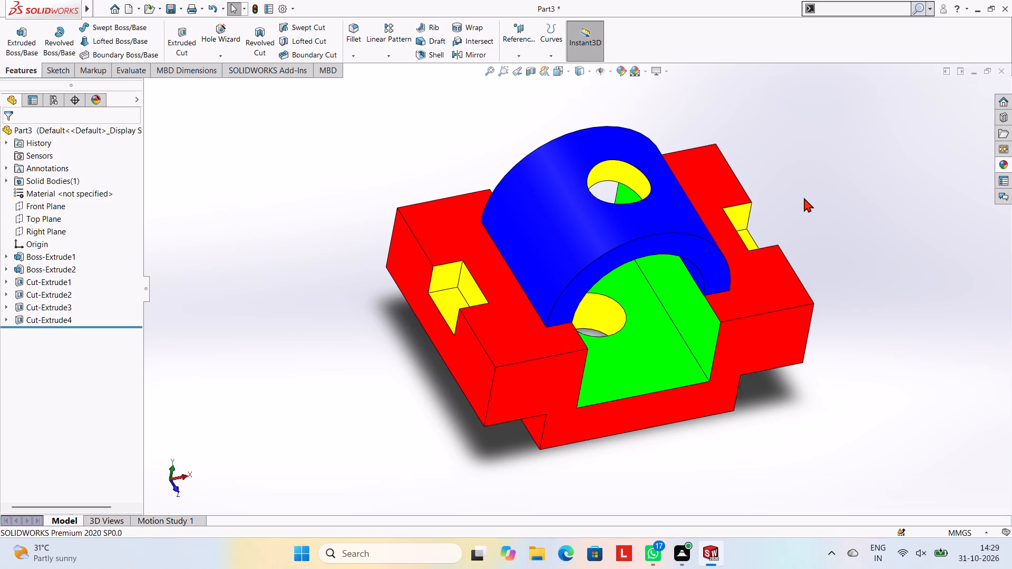
pyautogui.hotkey('ctrl', 's')
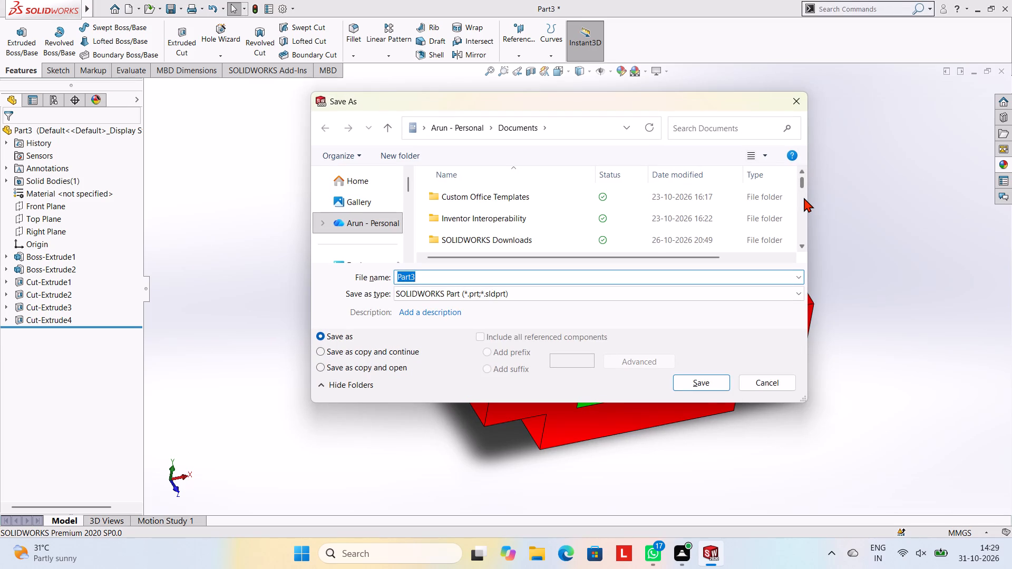
pyautogui.write('SADD')
pyautogui.write('LE')
pyautogui.press('space')
pyautogui.write('BEARING')
pyautogui.press('space')
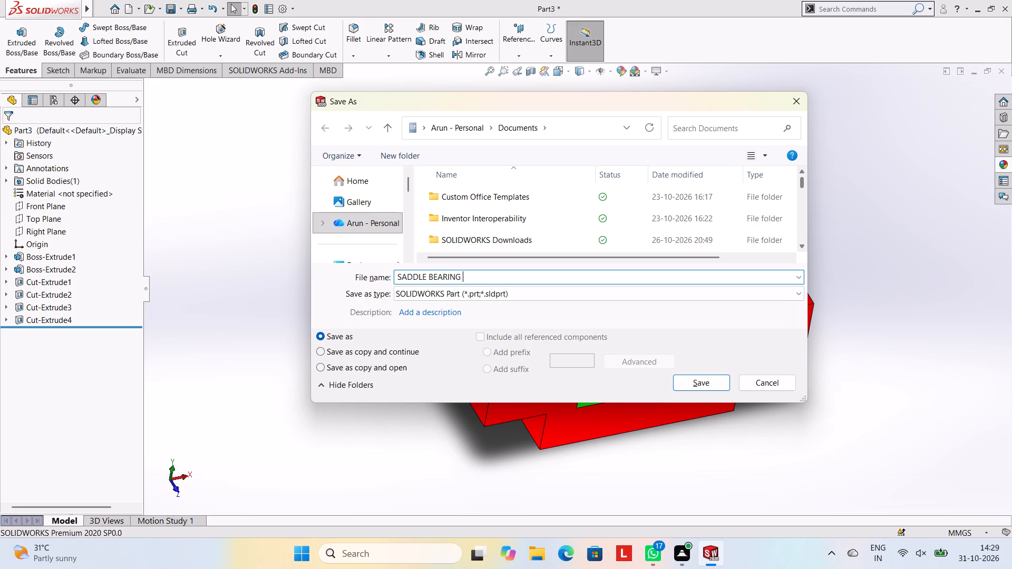
pyautogui.write('BLOCK')
pyautogui.click(708, 383)
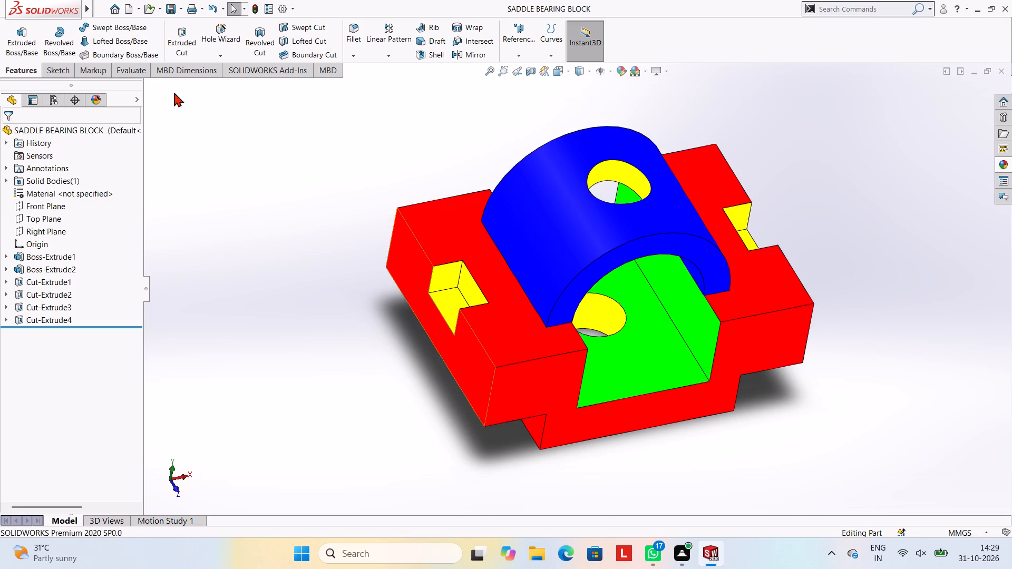
# Save a copy of the part as an Adobe PDF named SADDLE BEARING BLOCK in the Documents folder.
pyautogui.click(181, 13)
pyautogui.click(186, 34)
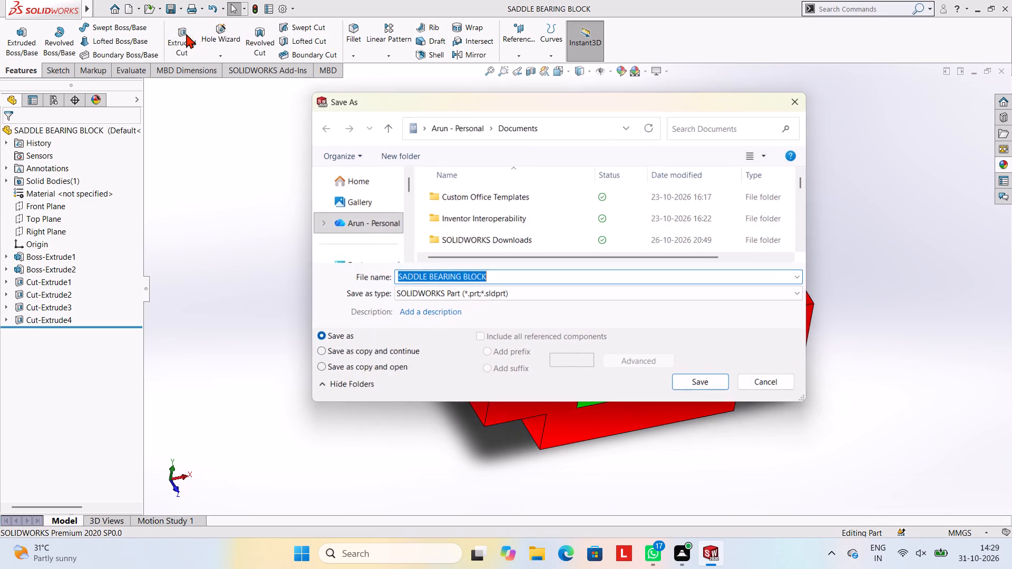
pyautogui.click(518, 297)
pyautogui.click(478, 82)
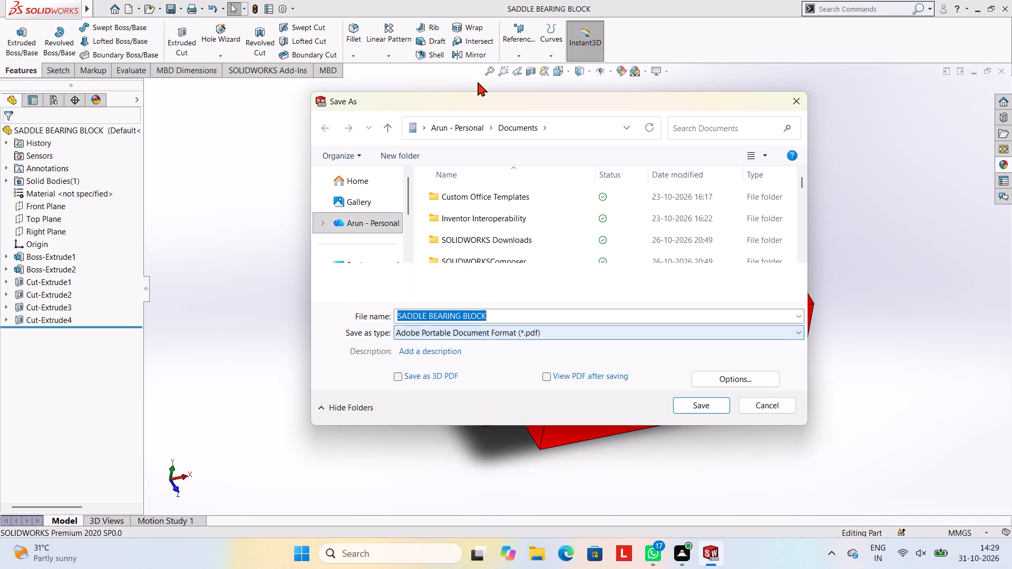
pyautogui.click(704, 402)
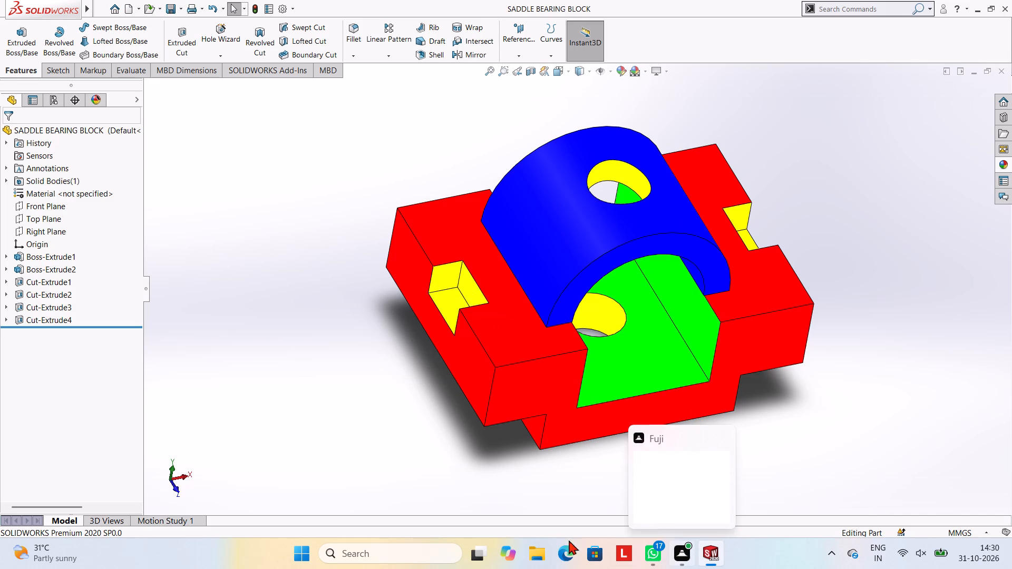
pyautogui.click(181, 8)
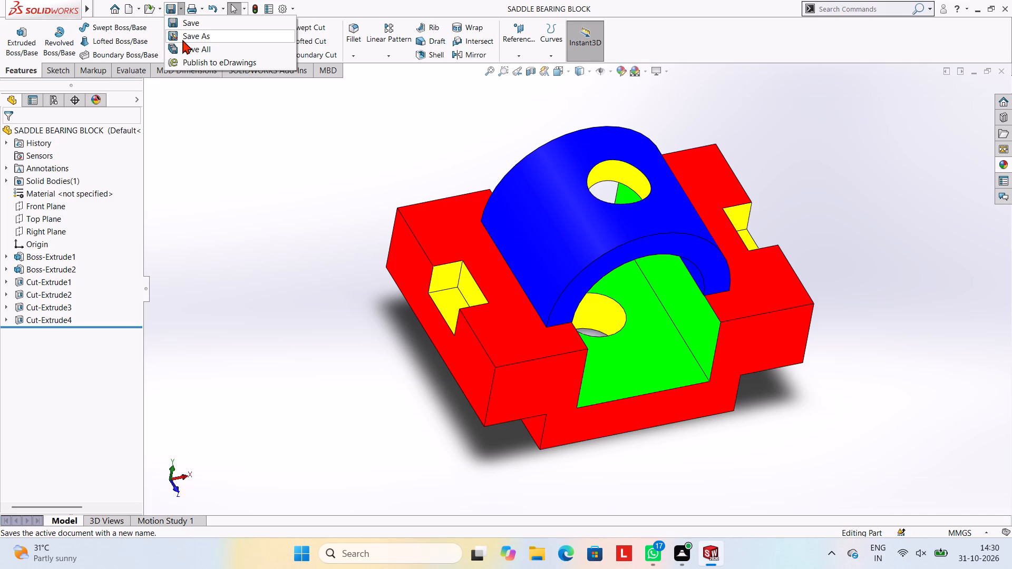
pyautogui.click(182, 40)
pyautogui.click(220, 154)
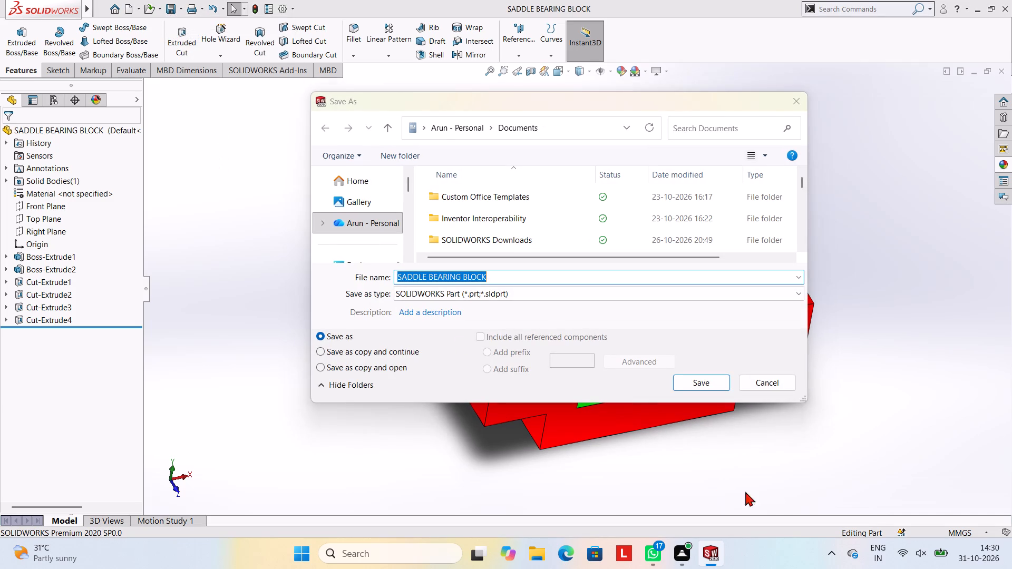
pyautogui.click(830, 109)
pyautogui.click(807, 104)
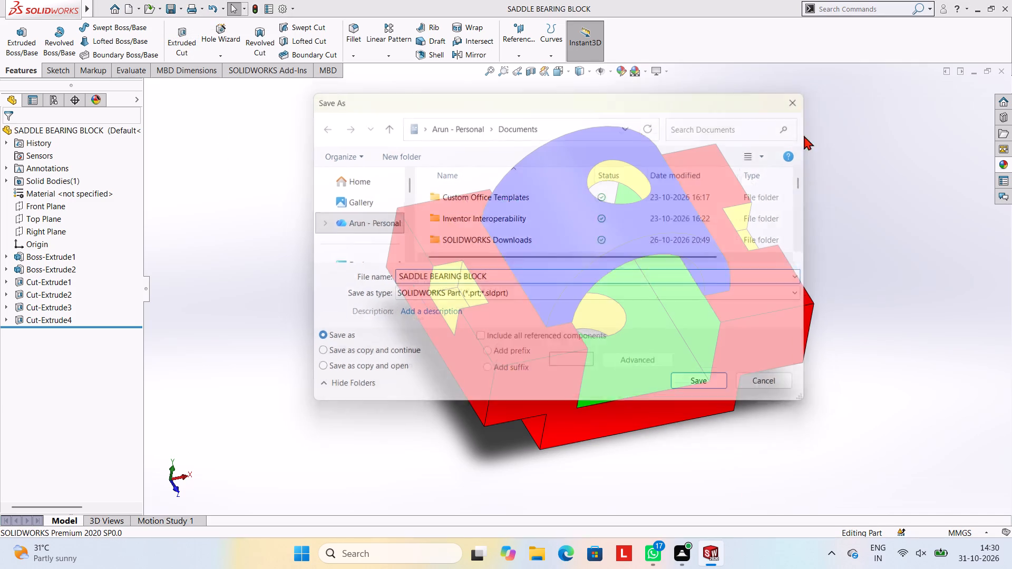